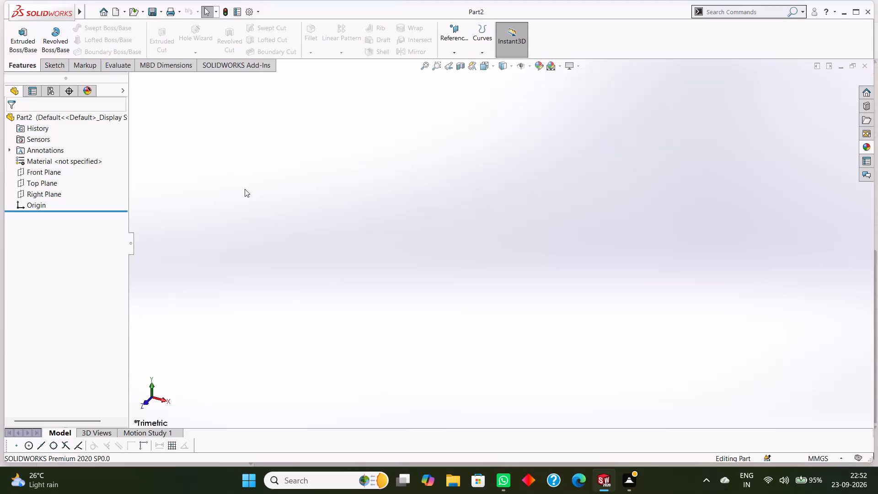
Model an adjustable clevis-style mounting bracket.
Start a sketch on the Front Plane with the Line tool.
left_click(42, 170)
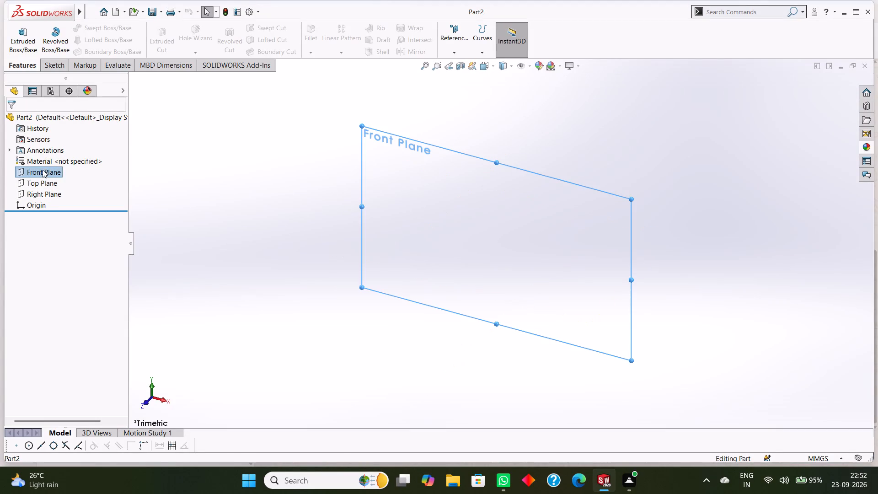
left_click(50, 70)
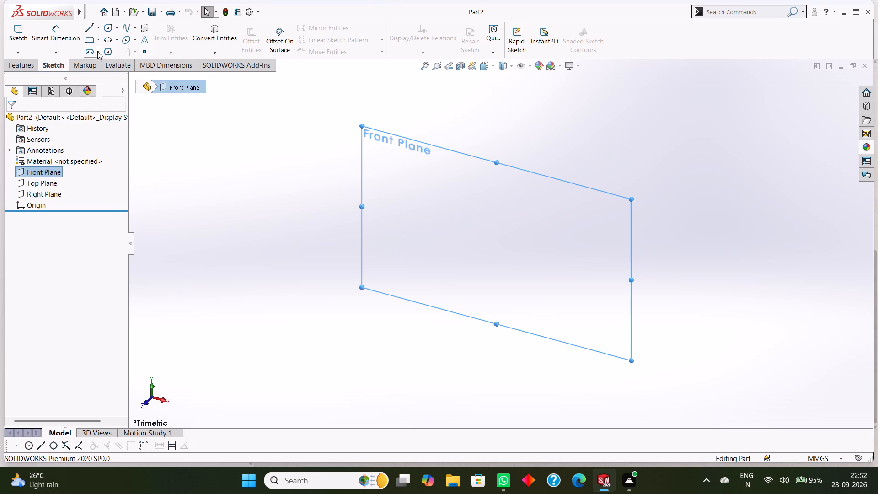
left_click(90, 25)
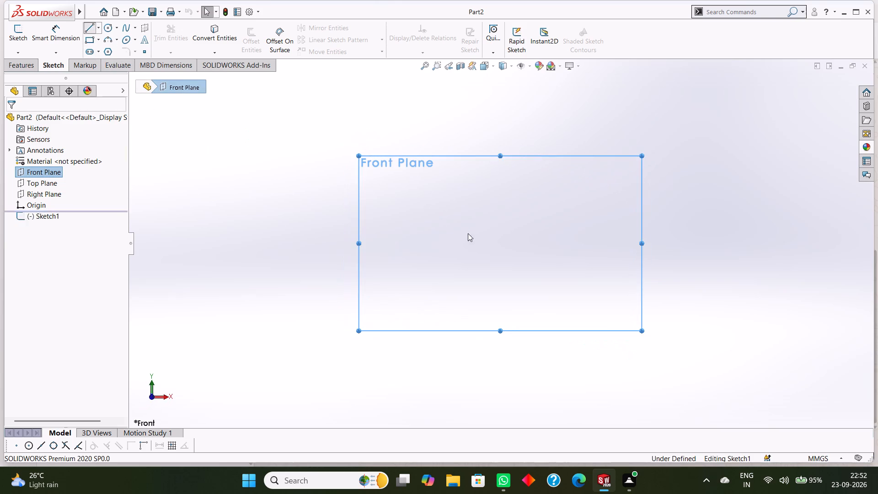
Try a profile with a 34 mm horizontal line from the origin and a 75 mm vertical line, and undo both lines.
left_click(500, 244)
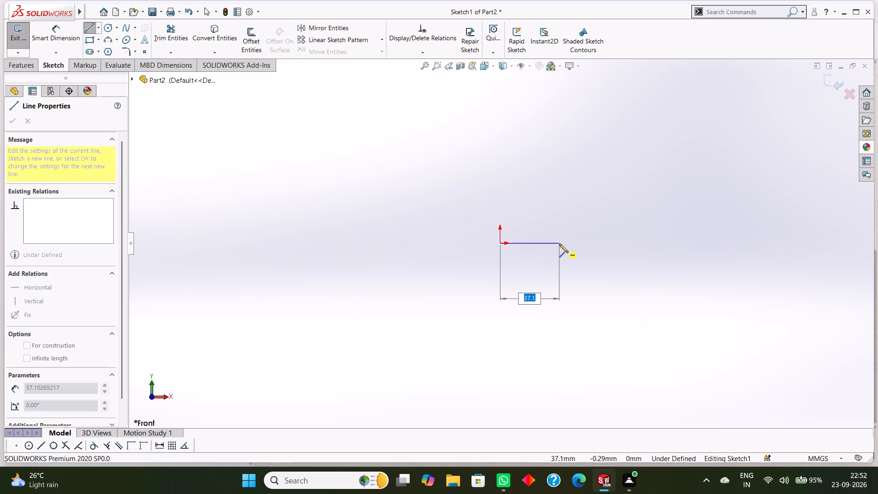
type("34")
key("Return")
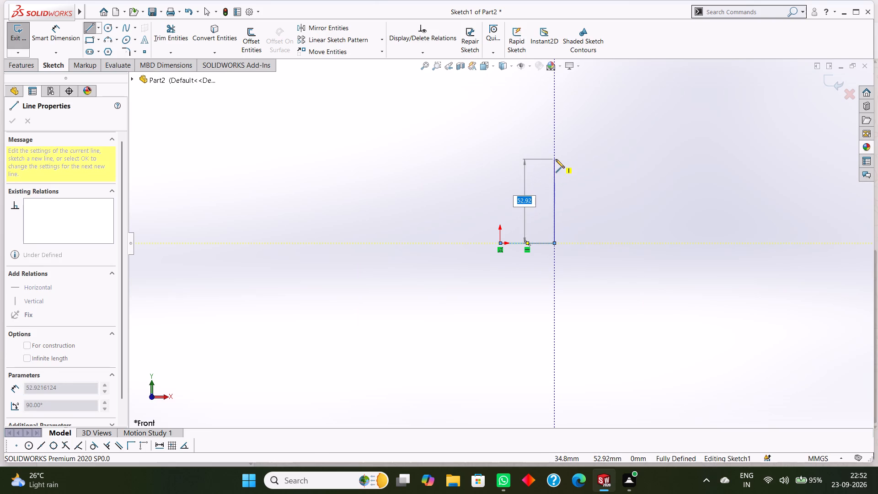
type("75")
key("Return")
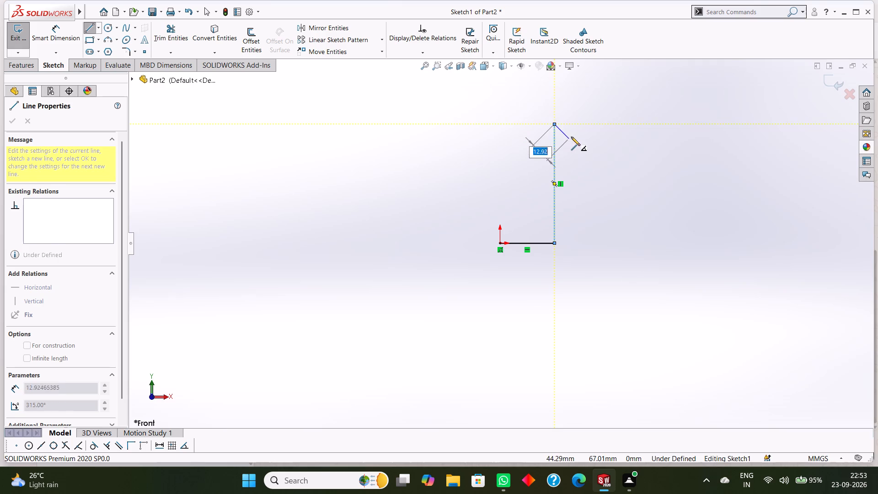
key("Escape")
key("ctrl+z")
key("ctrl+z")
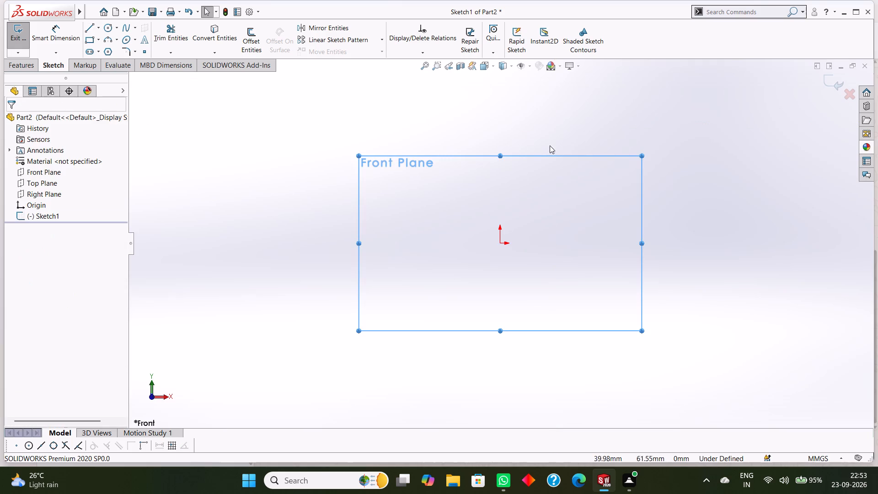
Sketch a closed rectangular profile from the origin with lines, 64 mm wide and 75 mm high.
left_click(84, 29)
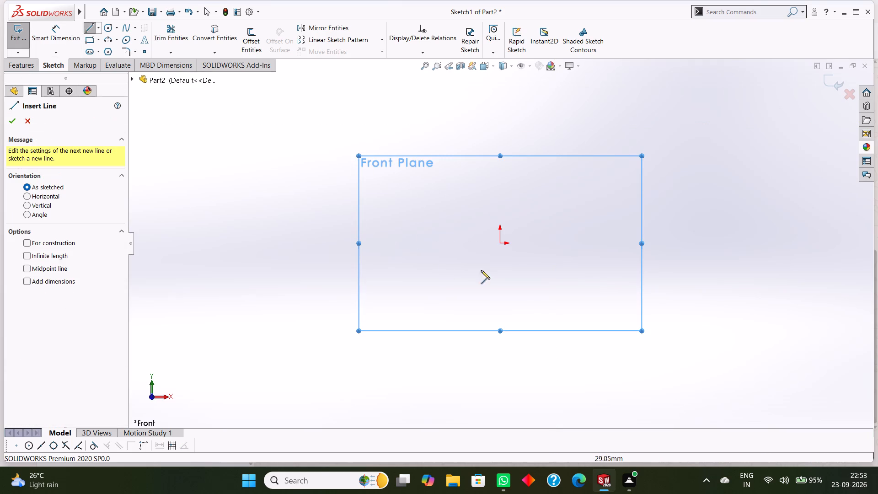
left_click(499, 246)
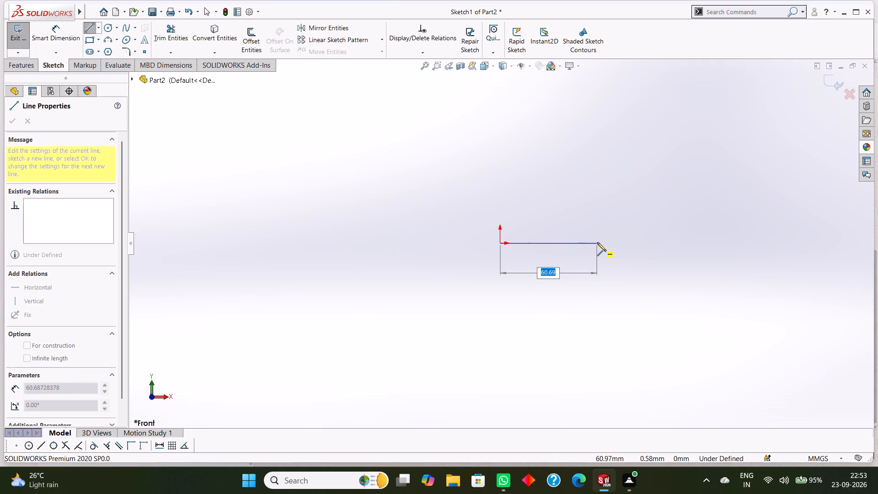
key("6")
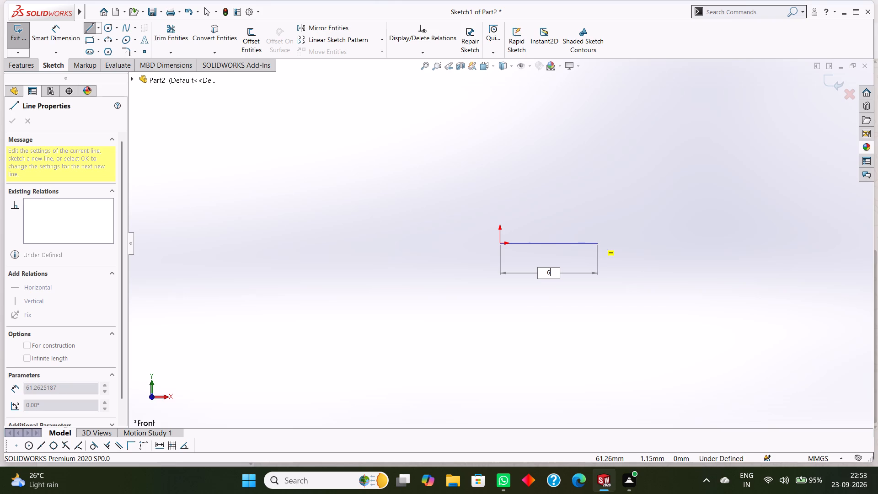
key("4")
key("Return")
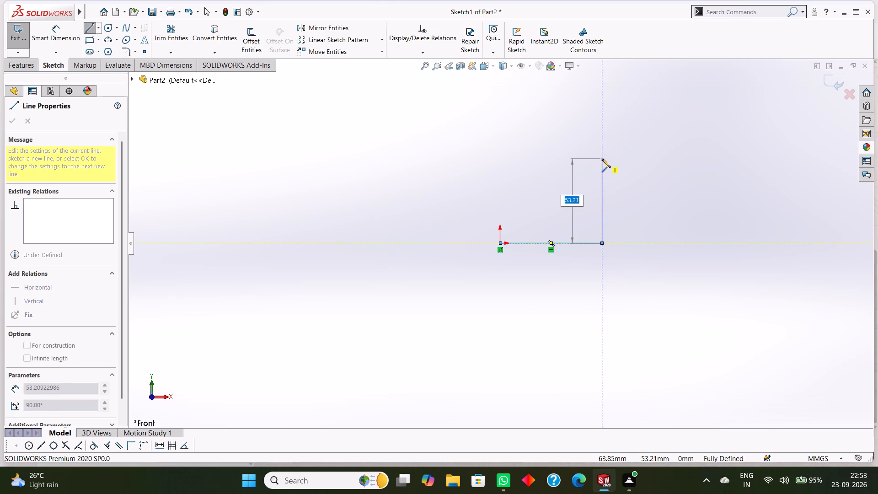
type("75")
key("Return")
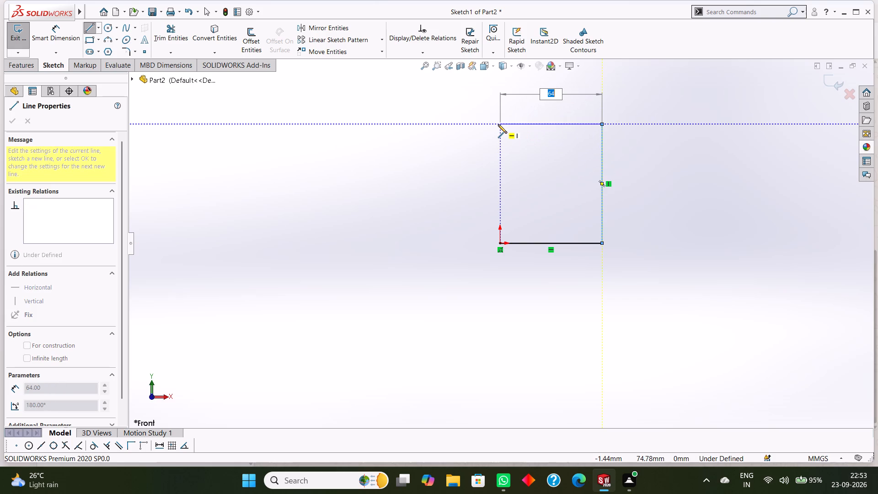
left_click(498, 124)
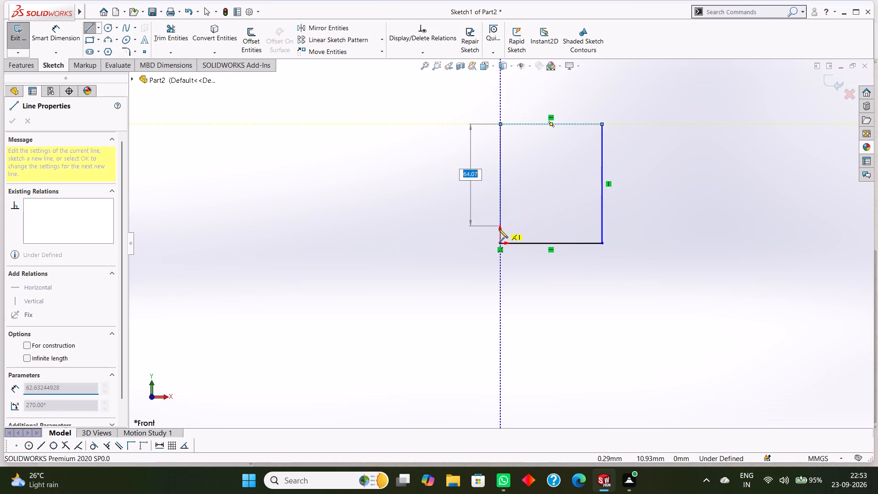
left_click(501, 242)
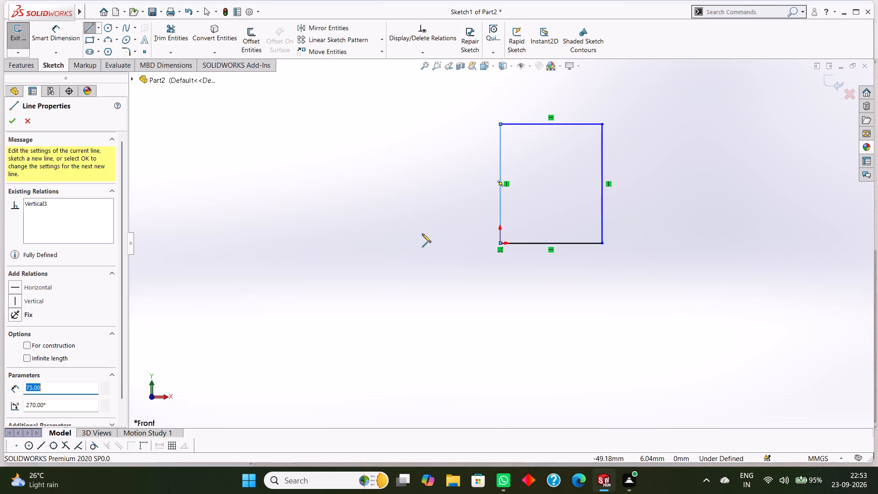
right_click(422, 234)
left_click(439, 242)
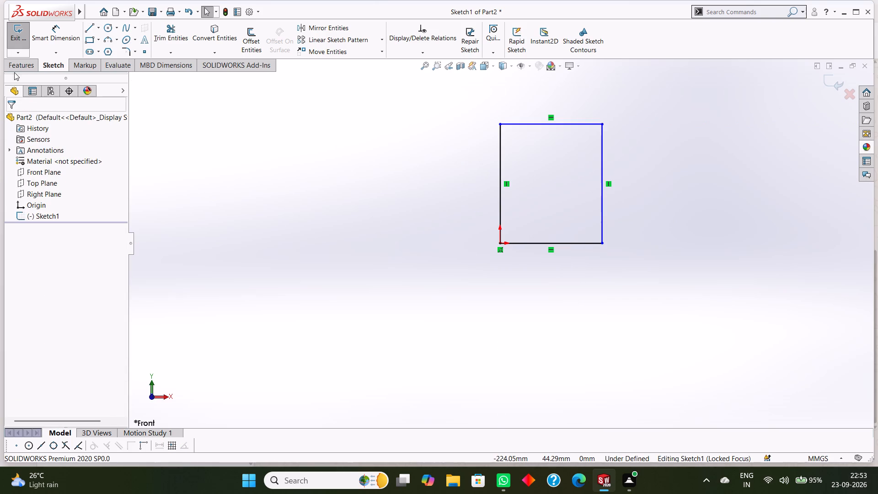
Extrude the rectangular profile as a boss with a blind depth of 20 mm.
left_click(16, 69)
left_click(26, 40)
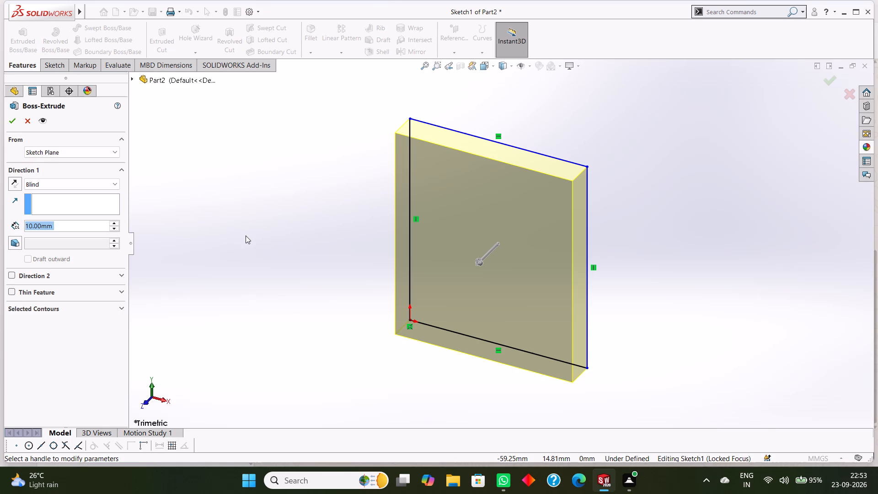
type("20")
key("Return")
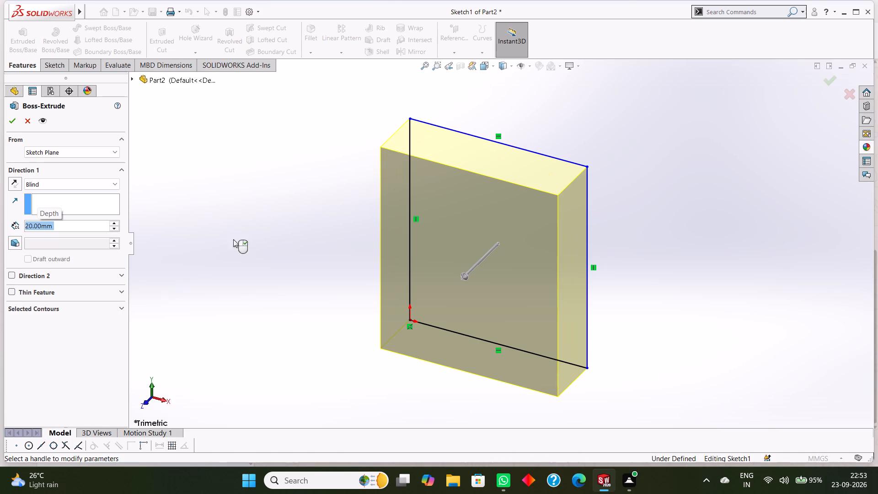
left_click(9, 126)
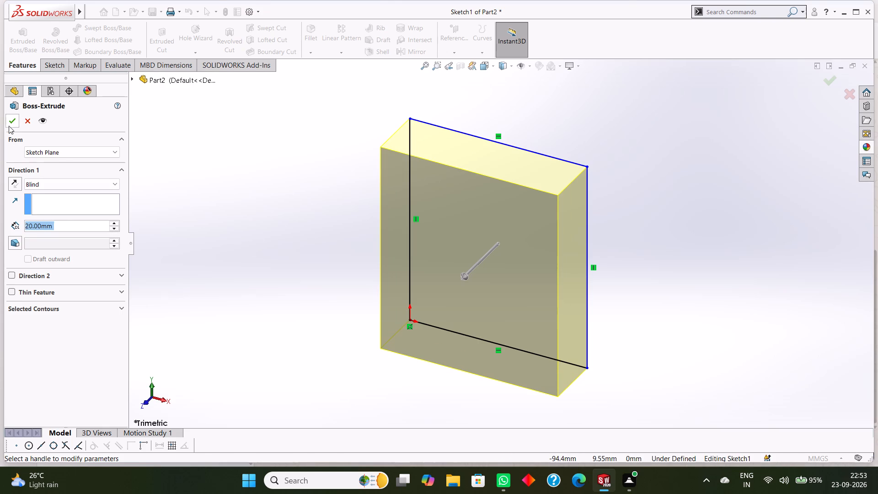
left_click(645, 278)
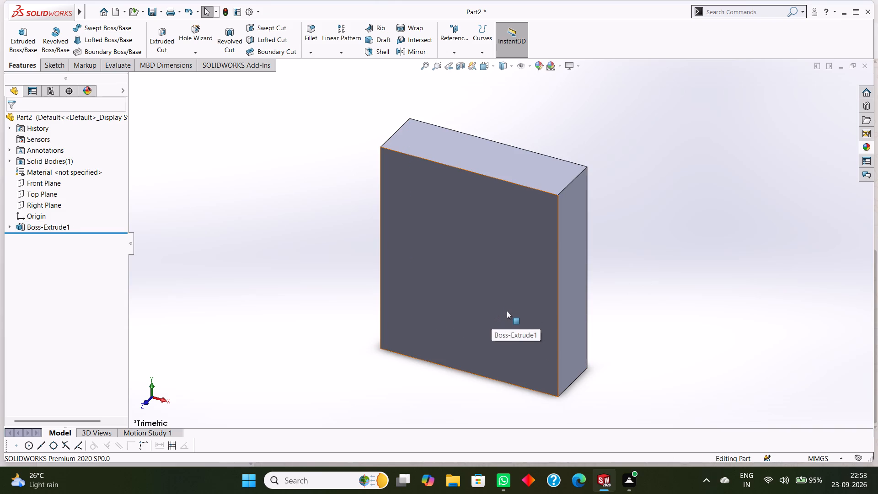
Open a new sketch on the block's front face, viewed square on.
left_click(490, 290)
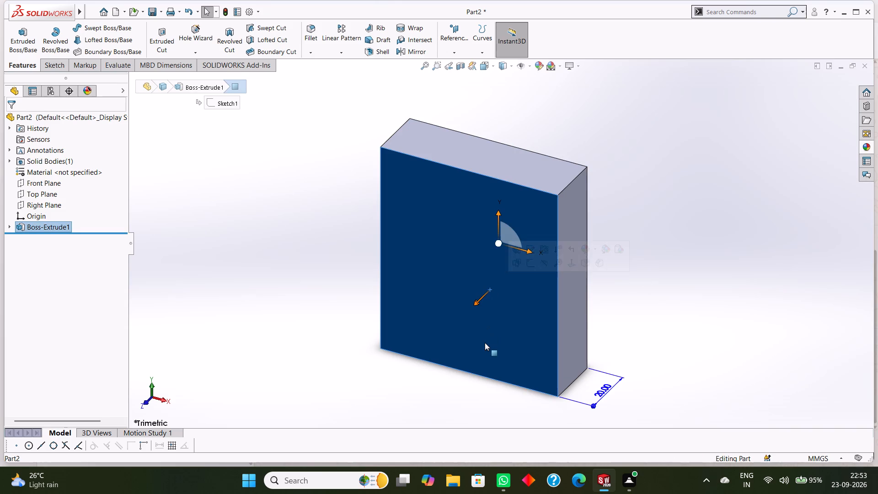
key("ctrl+8")
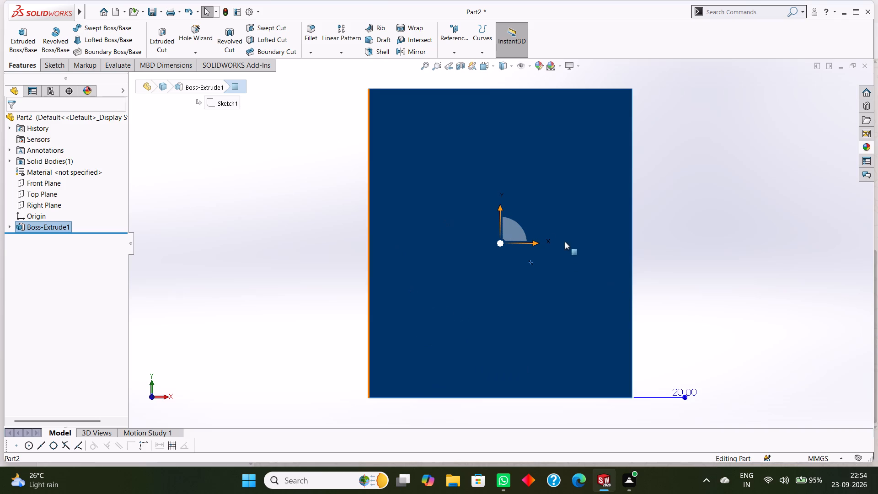
right_click(549, 209)
left_click(570, 197)
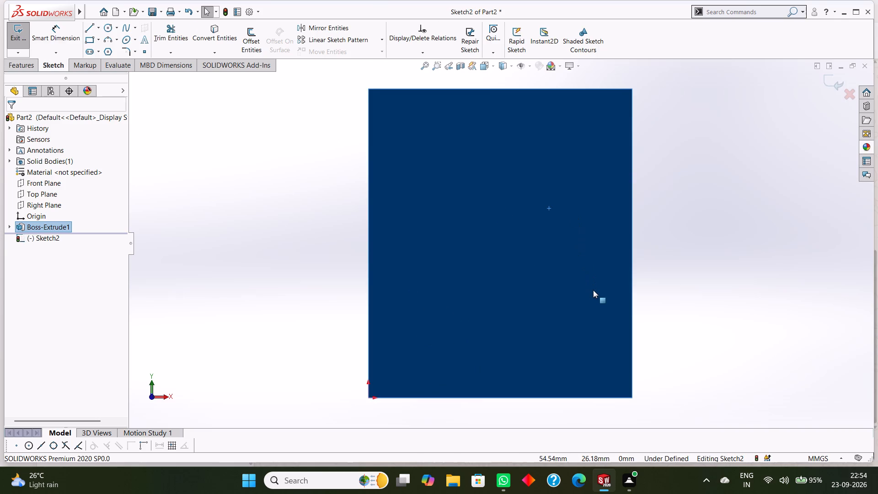
key("Escape")
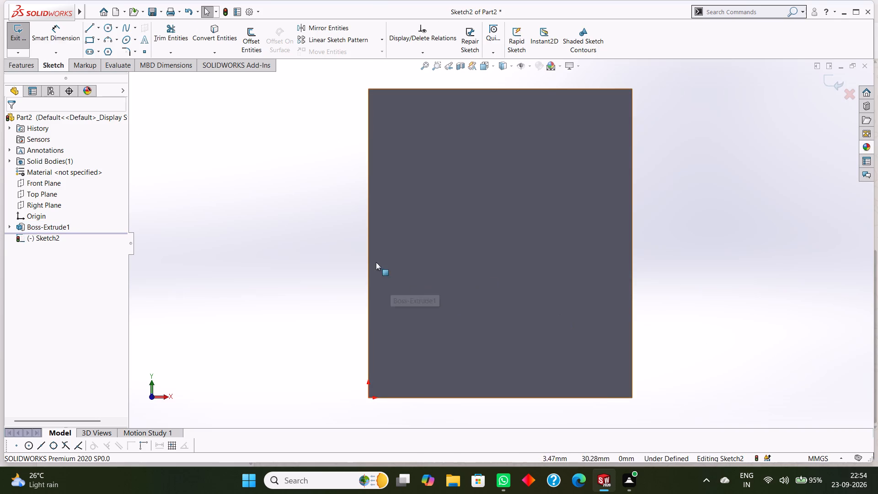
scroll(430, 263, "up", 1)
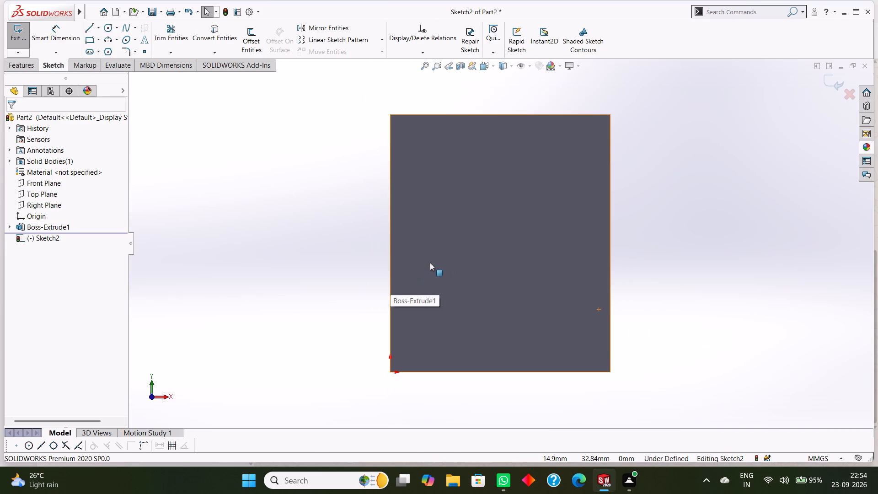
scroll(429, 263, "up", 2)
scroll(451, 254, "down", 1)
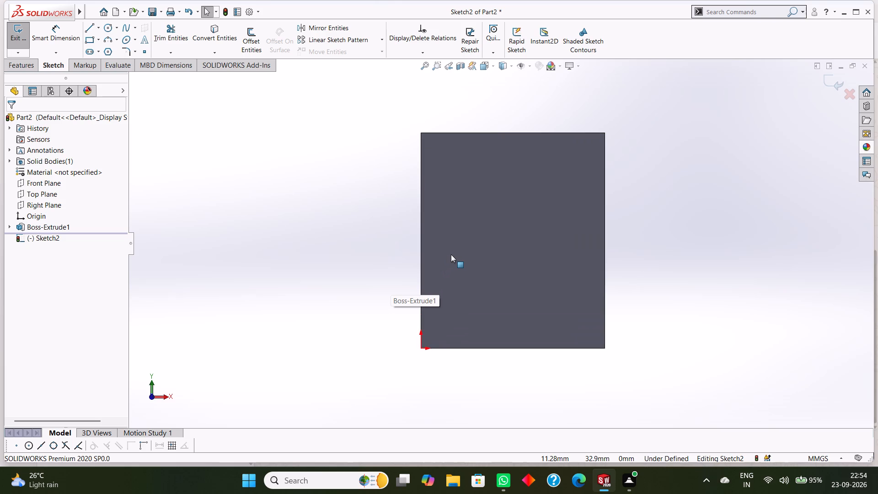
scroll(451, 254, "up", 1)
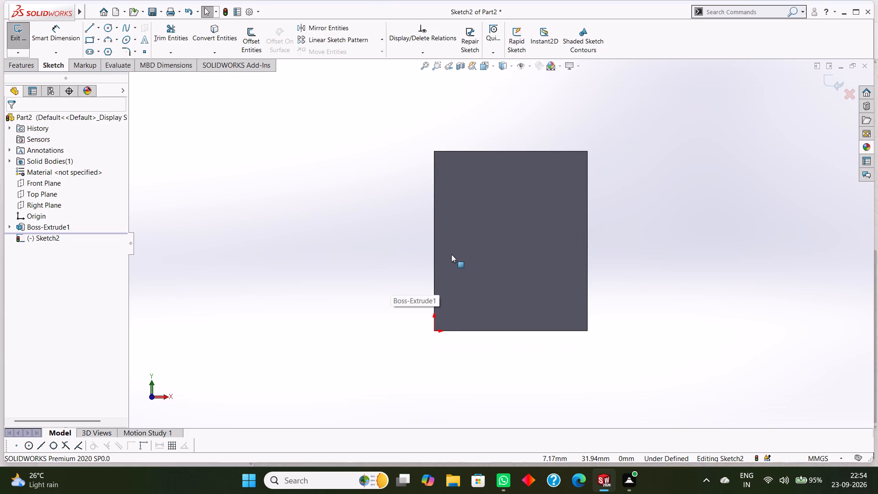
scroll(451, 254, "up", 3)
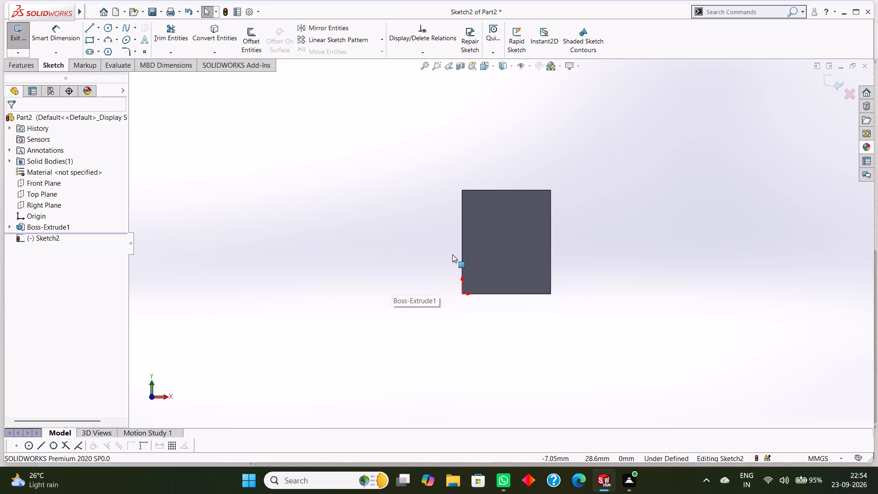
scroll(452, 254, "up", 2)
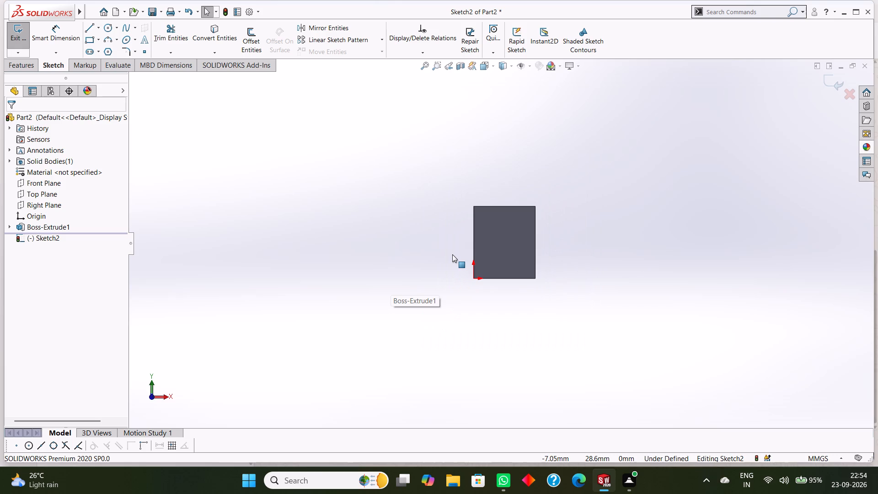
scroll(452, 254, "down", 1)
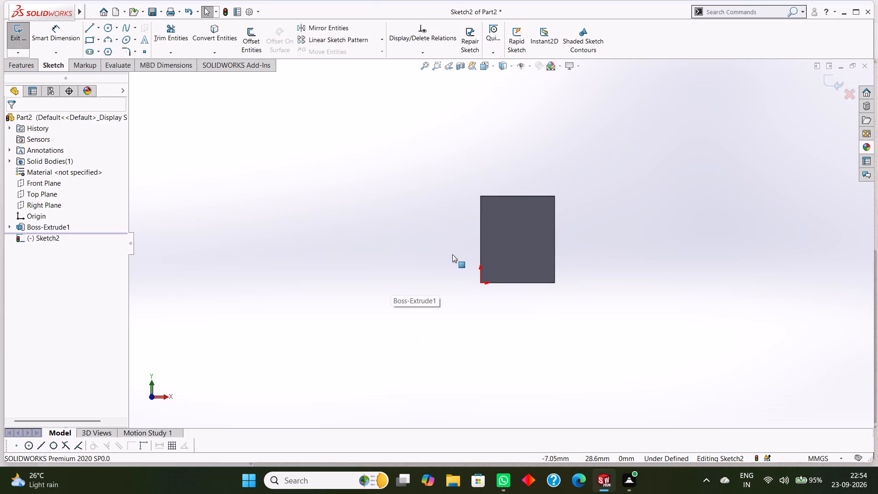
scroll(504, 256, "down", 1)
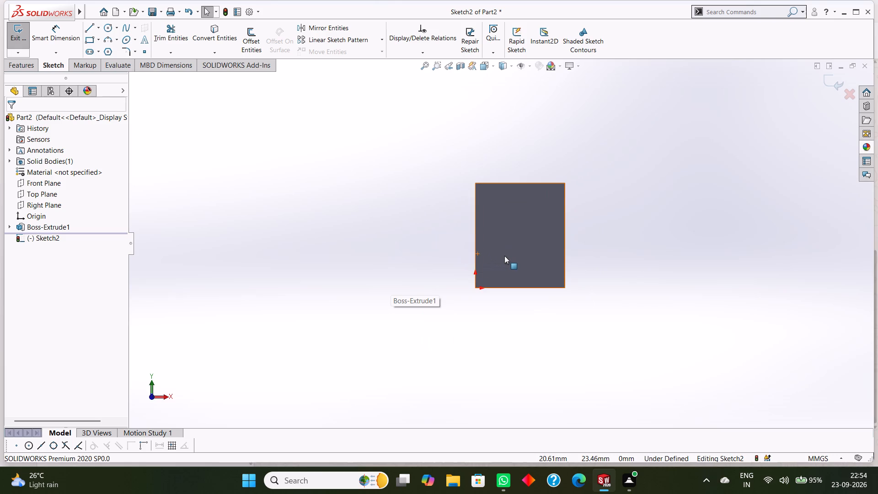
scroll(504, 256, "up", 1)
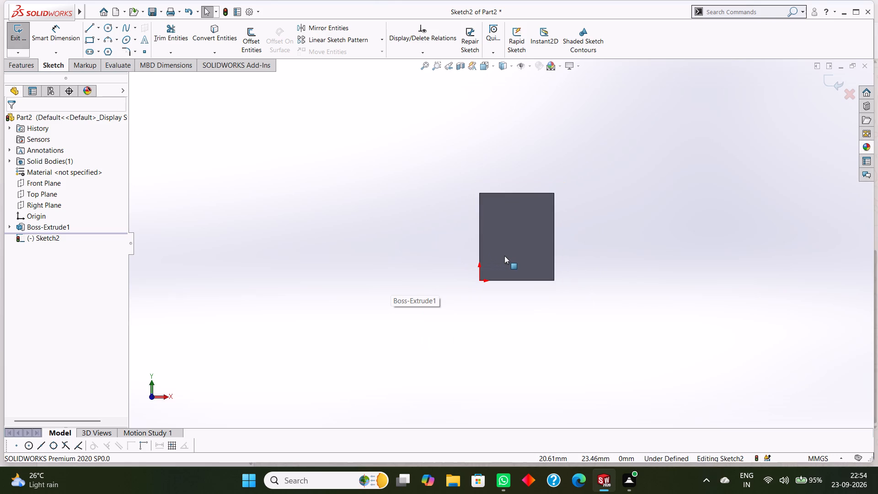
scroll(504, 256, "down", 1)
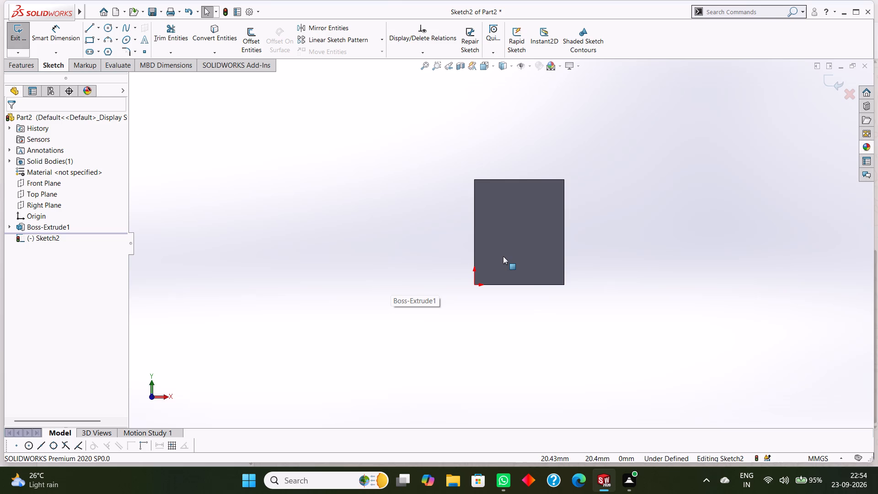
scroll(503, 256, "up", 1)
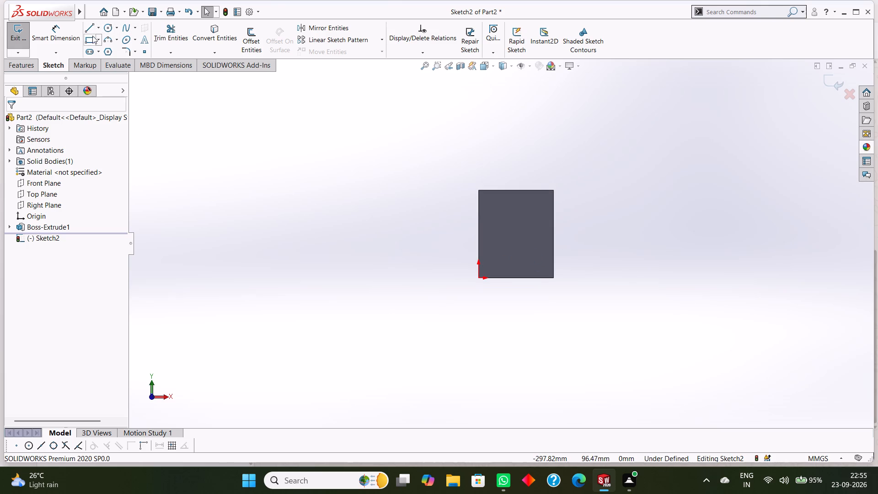
Sketch a tall corner rectangle about 8 mm wide and 66 mm high near the front face's left edge.
left_click(89, 39)
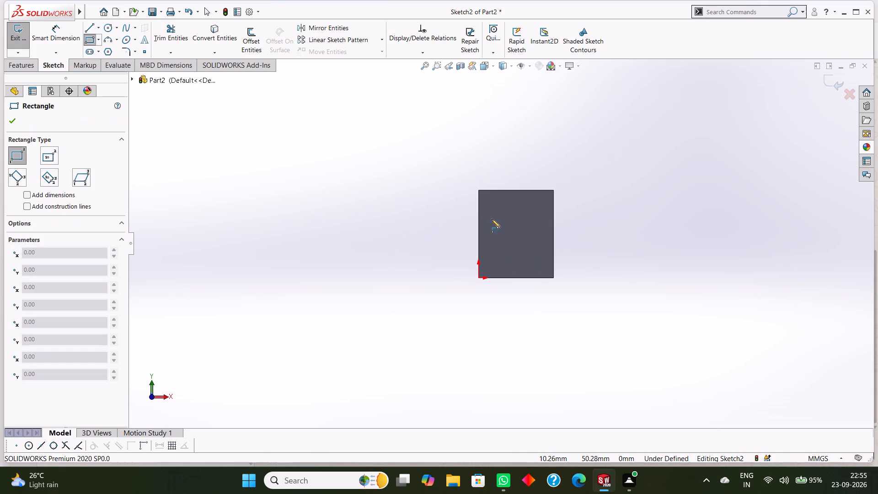
scroll(493, 219, "down", 3)
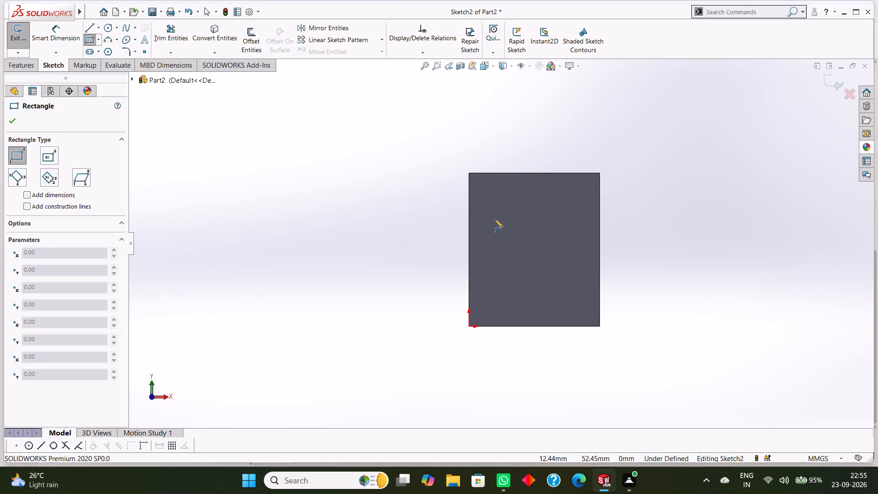
scroll(494, 219, "down", 2)
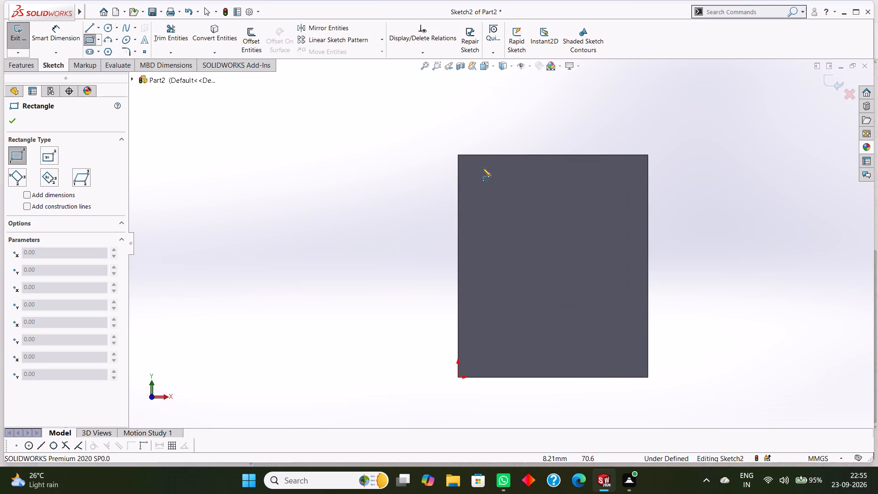
left_click(482, 167)
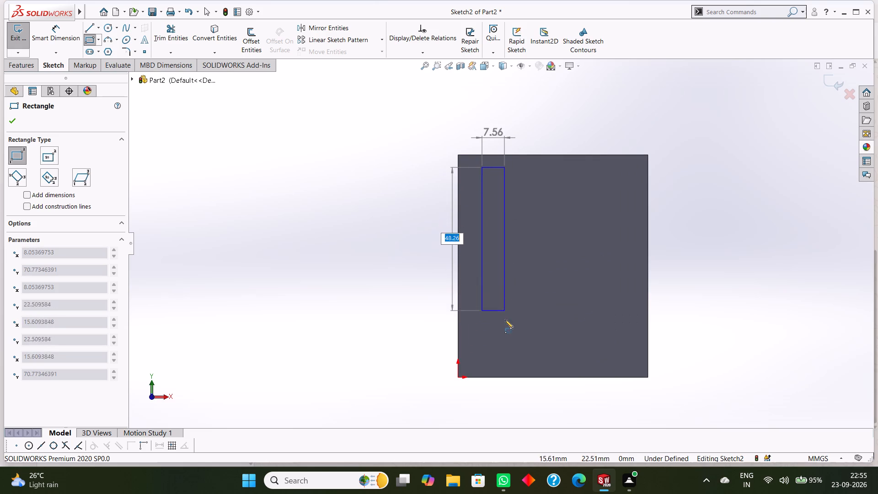
left_click(505, 362)
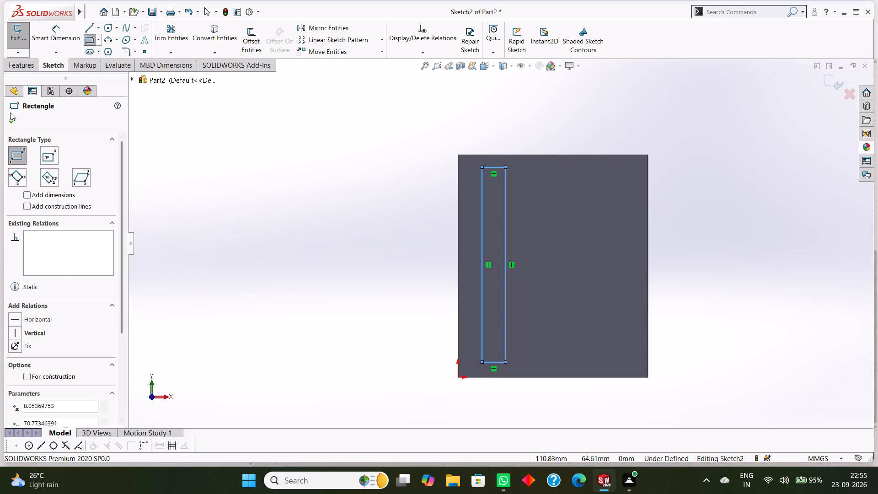
left_click(13, 119)
Dimension the rectangle's top line to set its width to 12 mm.
left_click(55, 39)
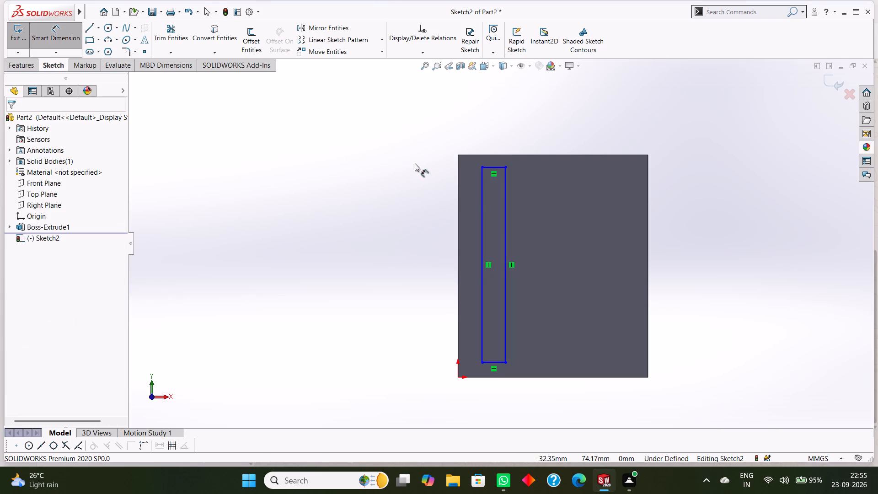
left_click(495, 171)
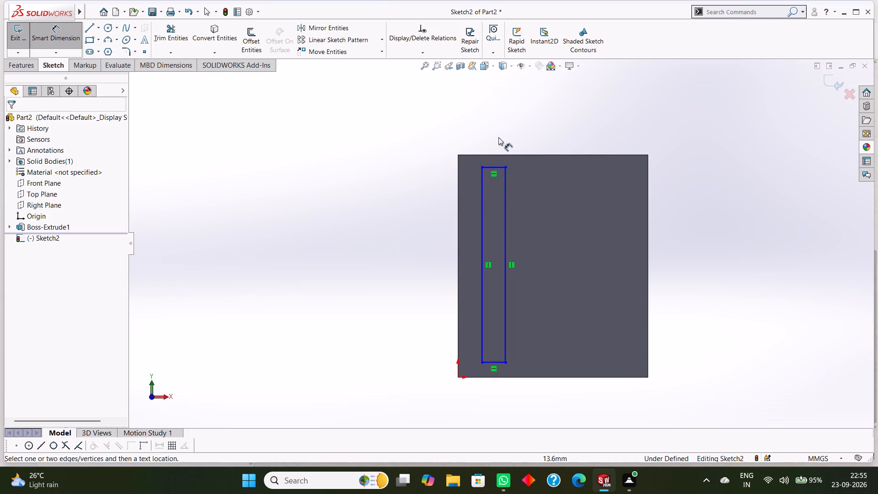
left_click(492, 168)
left_click(494, 135)
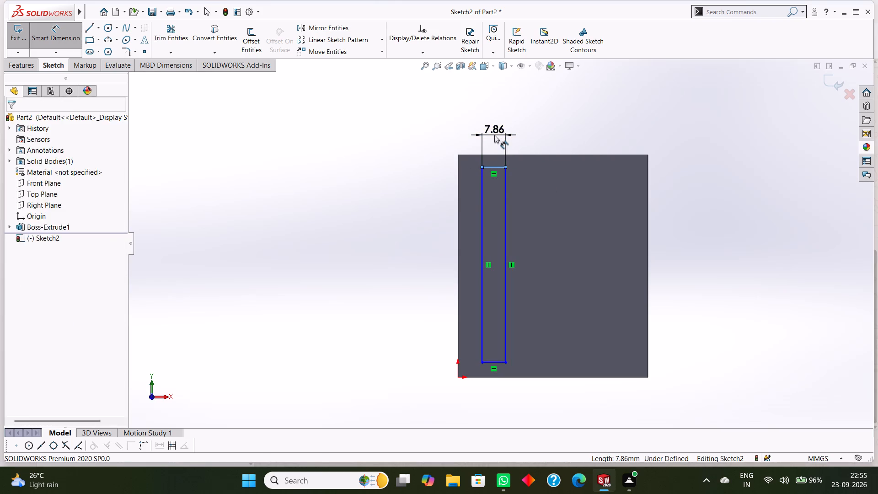
type("12")
key("Return")
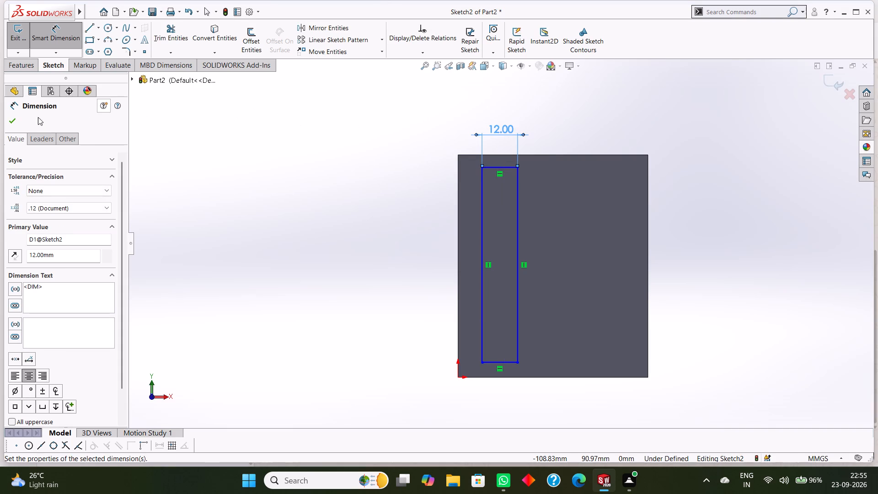
left_click(7, 121)
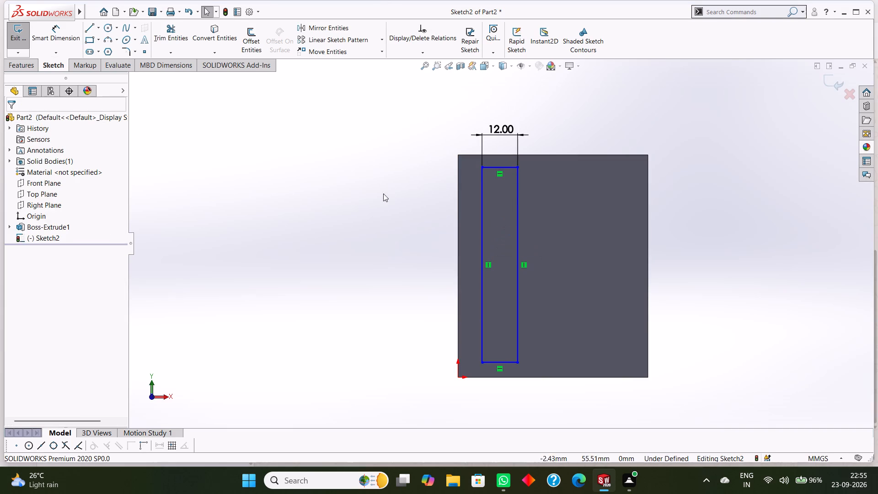
Make the rectangle's left line collinear with the block's left edge.
left_click(484, 196)
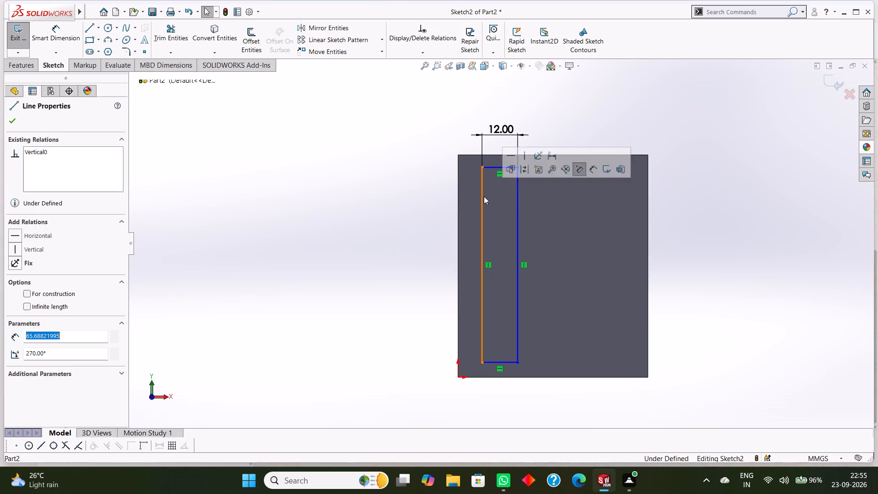
left_click(459, 199, "ctrl")
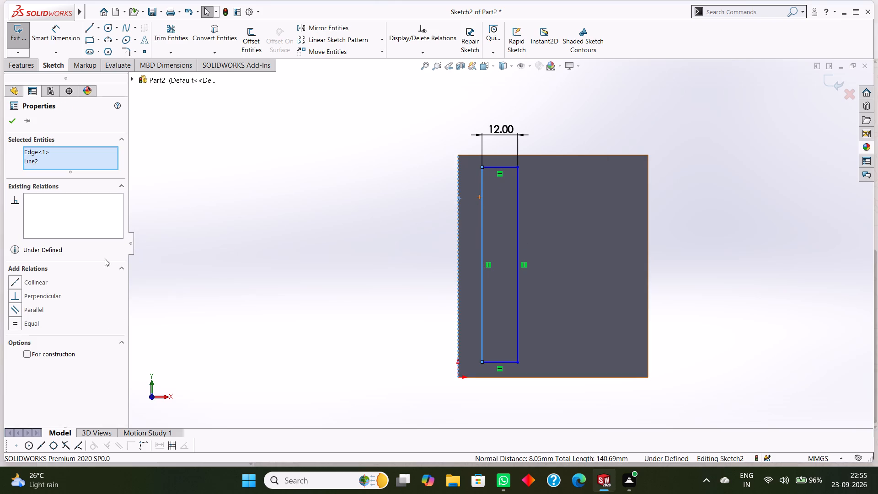
left_click(43, 279)
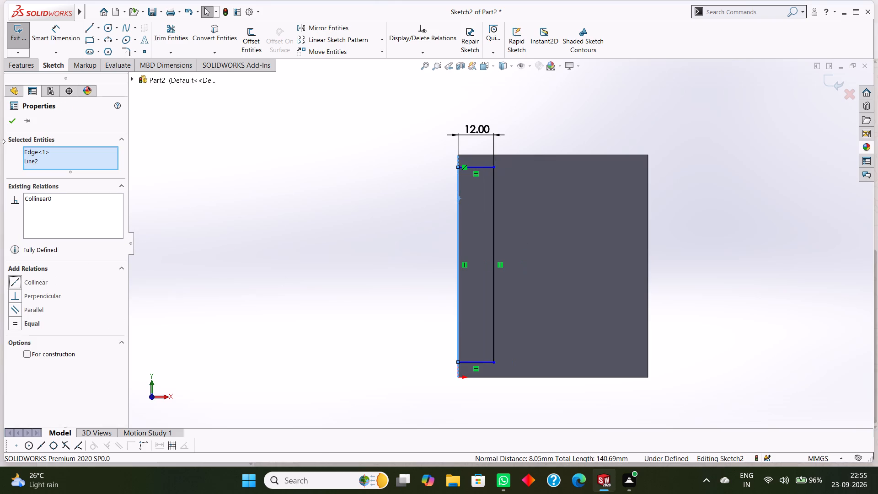
left_click(13, 120)
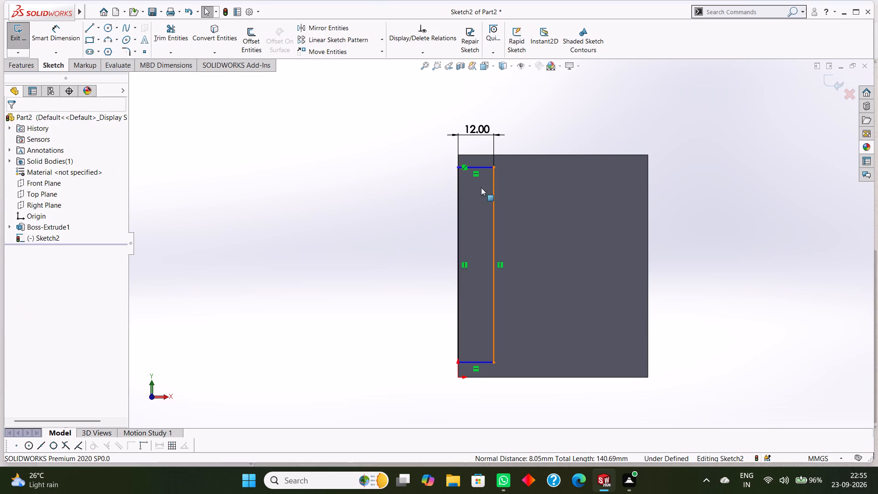
Make the rectangle's top line collinear with the block's top edge.
scroll(476, 187, "down", 2)
scroll(505, 183, "up", 1)
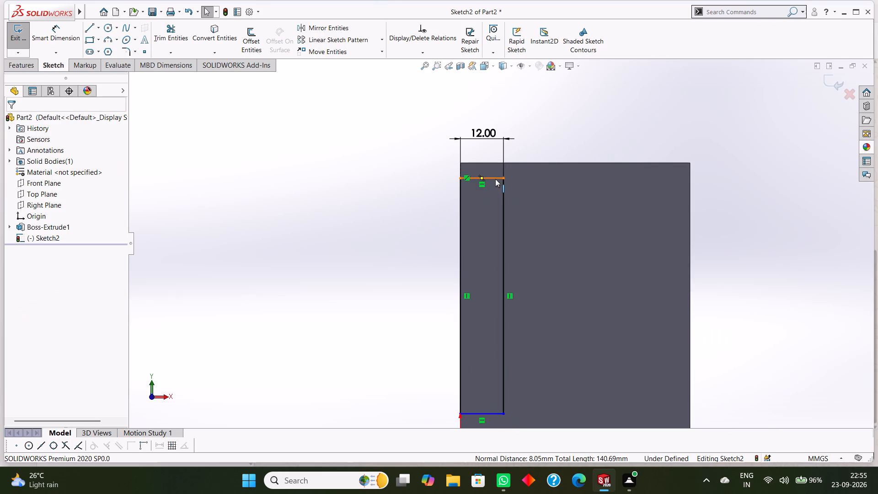
left_click(495, 179)
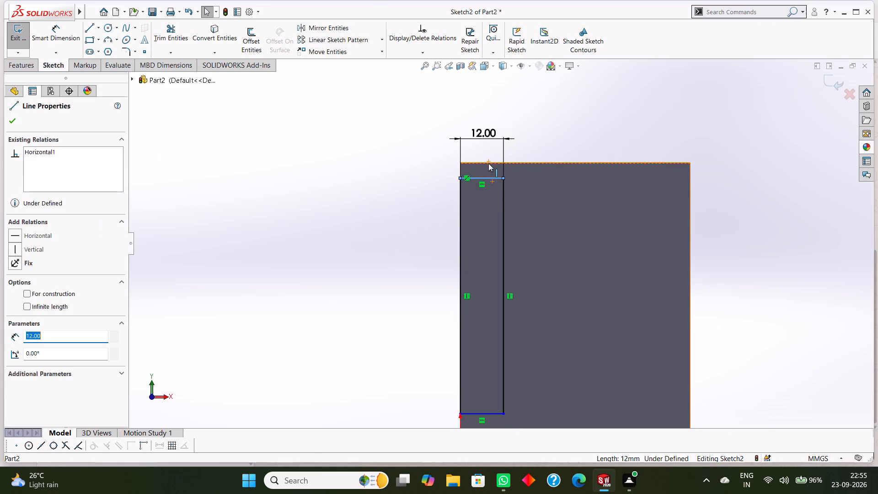
left_click(488, 163, "ctrl")
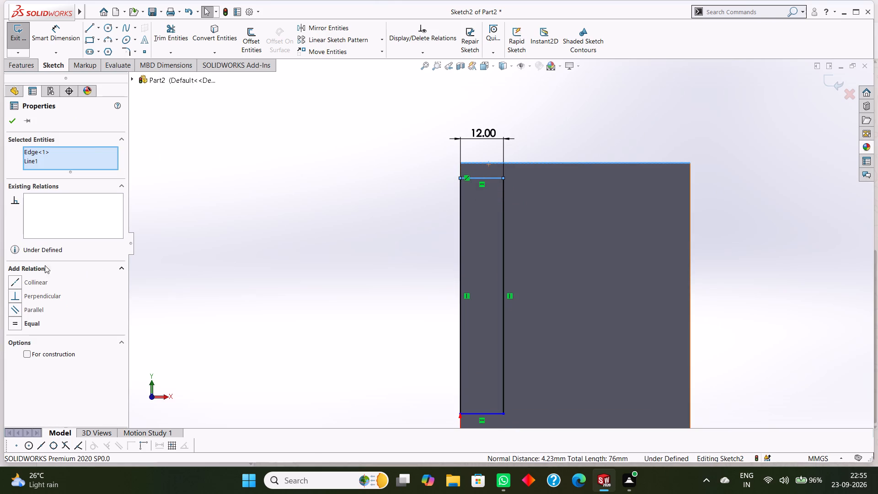
left_click(46, 281)
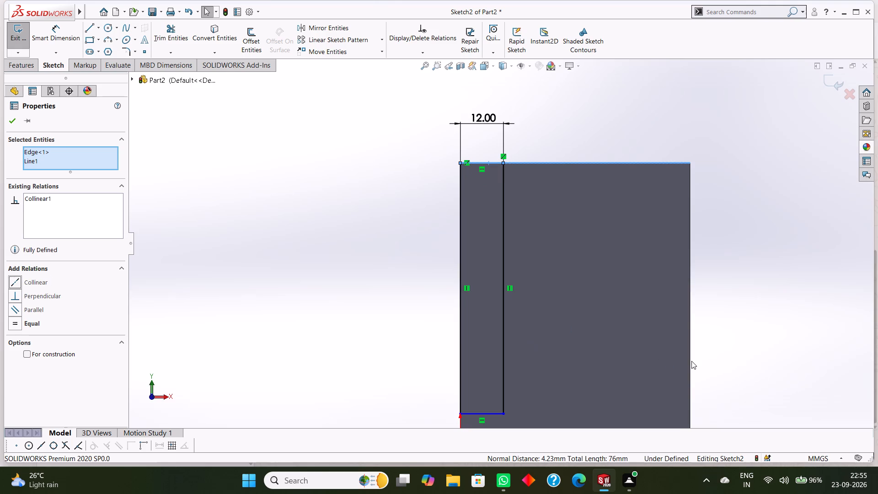
left_click(17, 122)
Make the rectangle's bottom line collinear with the block's bottom edge.
scroll(457, 236, "down", 3)
scroll(486, 255, "up", 7)
scroll(509, 320, "down", 5)
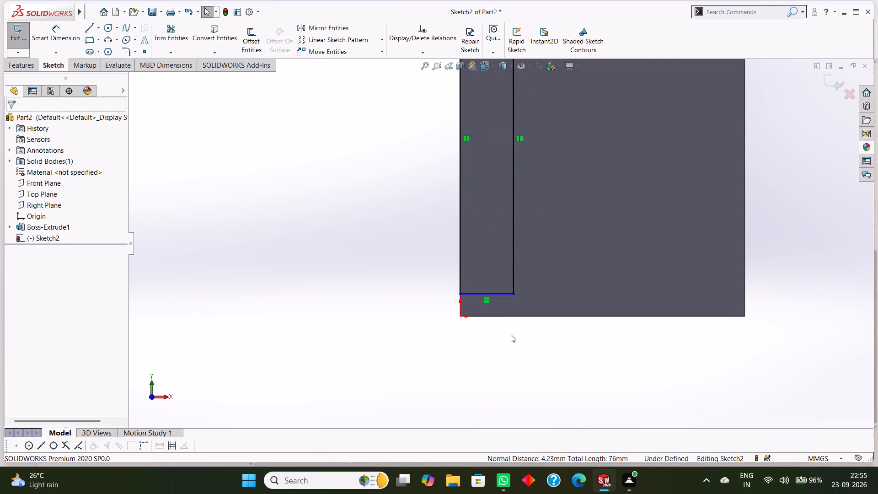
left_click(501, 293)
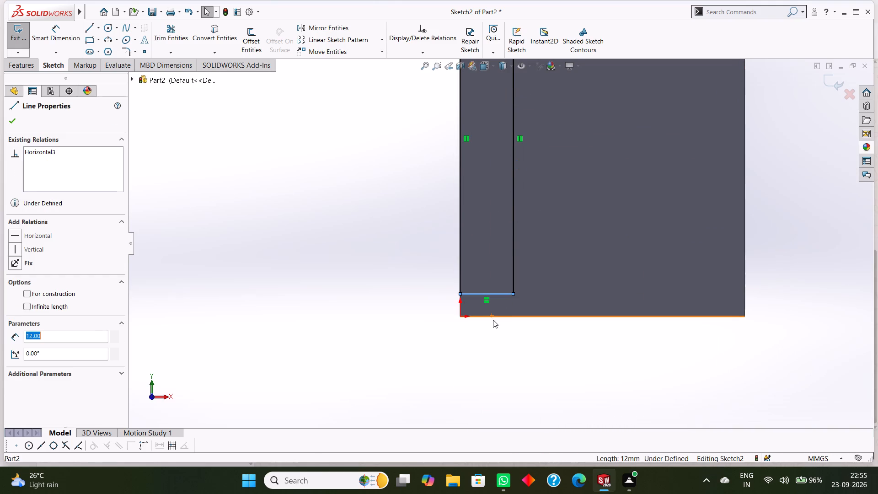
left_click(493, 317, "ctrl")
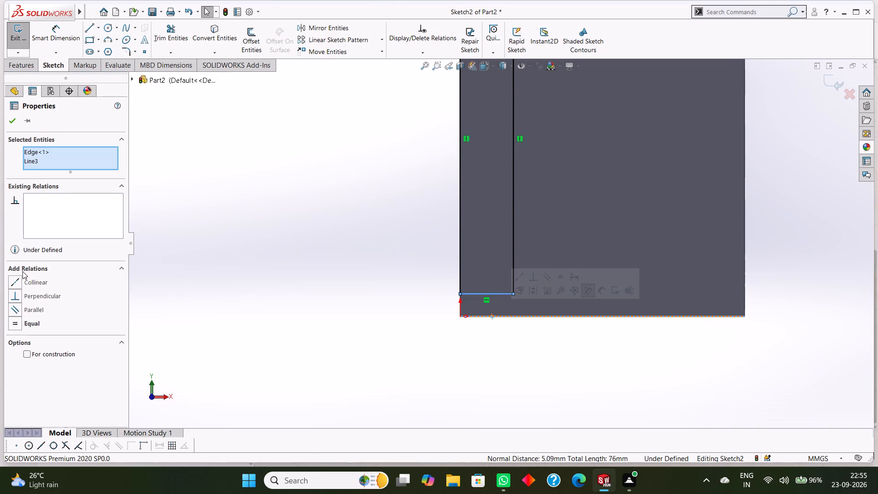
left_click(37, 279)
left_click(17, 124)
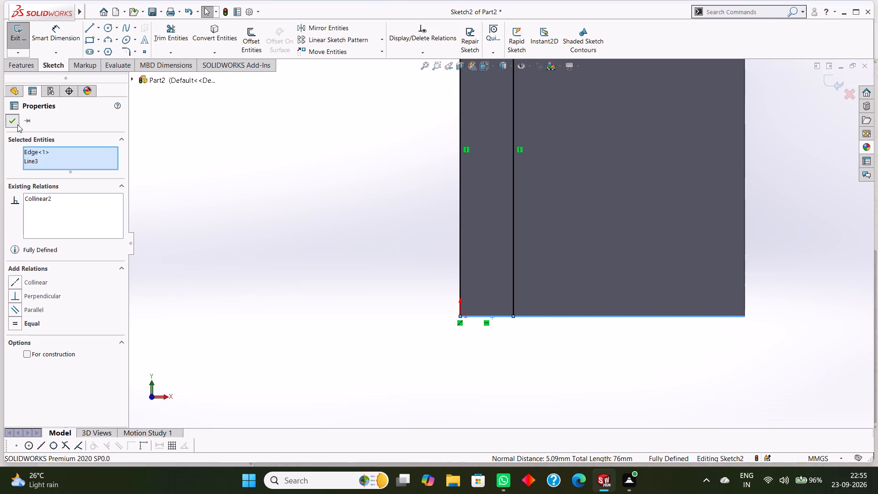
Extrude the 12 mm wide rectangle as a 22 mm blind boss merged with the block.
scroll(350, 209, "up", 5)
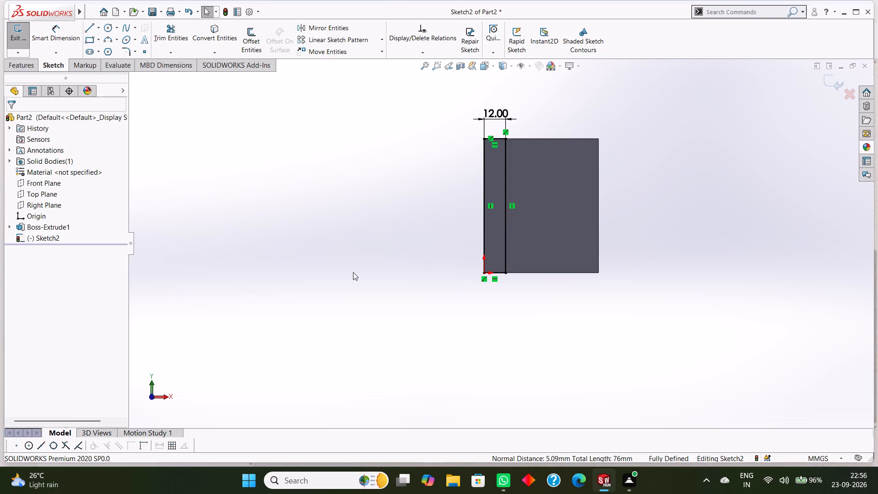
scroll(353, 272, "up", 1)
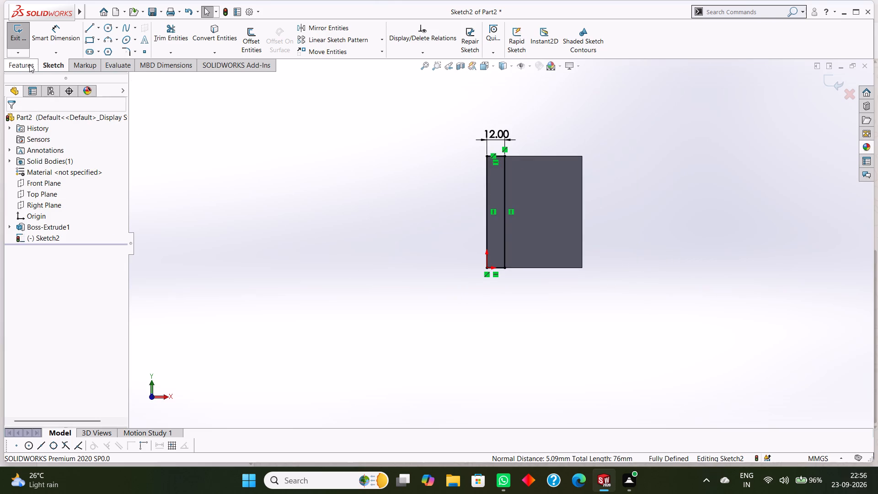
left_click(29, 64)
left_click(21, 43)
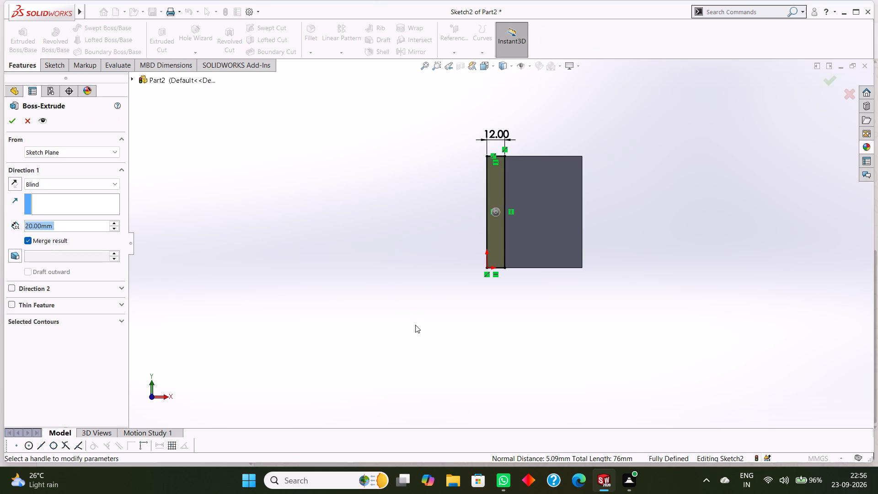
middle_click_drag(415, 325, 432, 289)
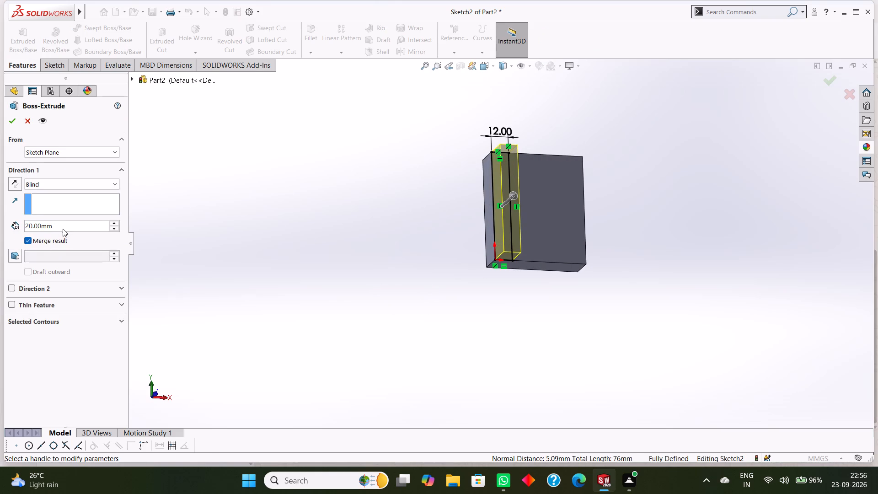
left_click_drag(64, 228, 54, 227)
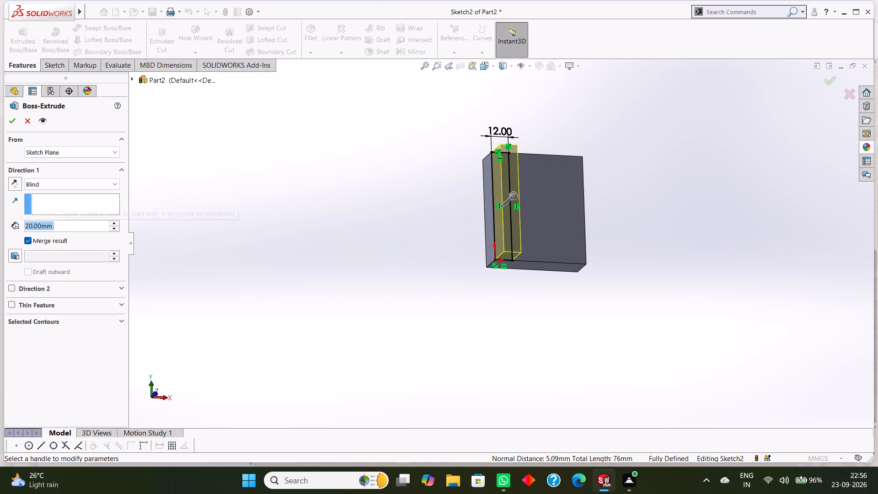
type("22")
key("Return")
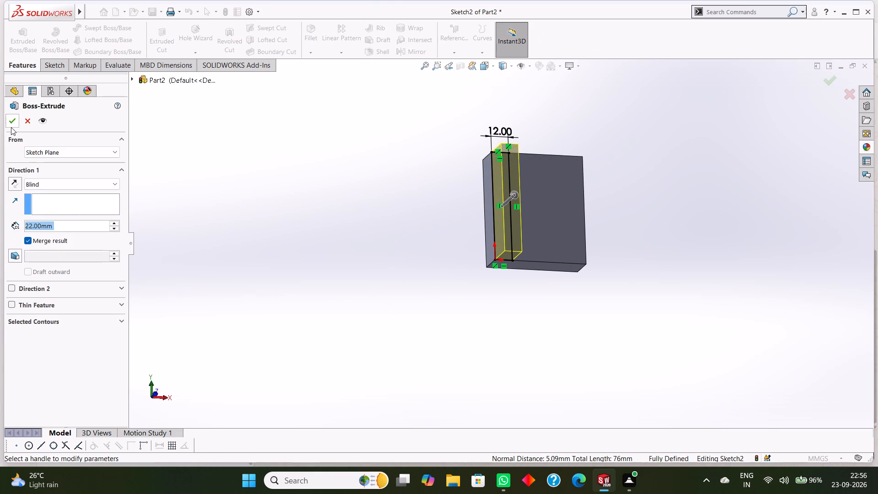
left_click(12, 127)
left_click(297, 312)
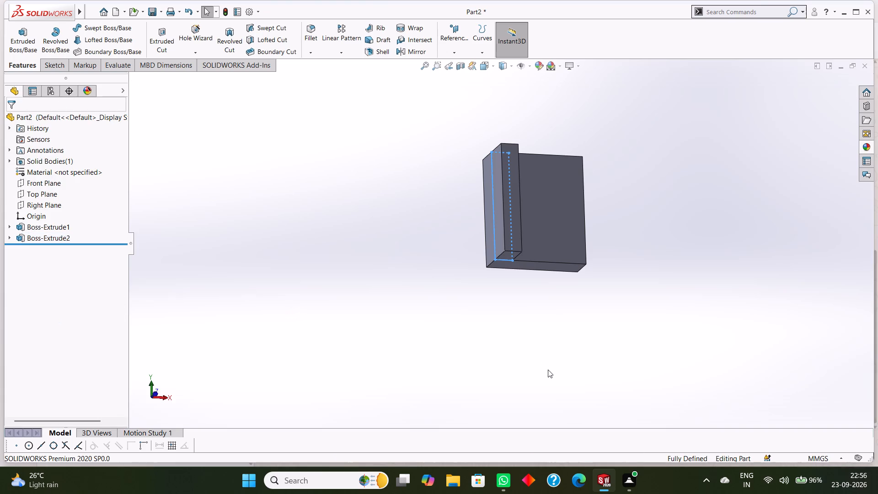
Start a new sketch on the block's front face beside the 12 mm wide boss.
middle_click_drag(548, 370, 519, 337)
left_click(543, 208)
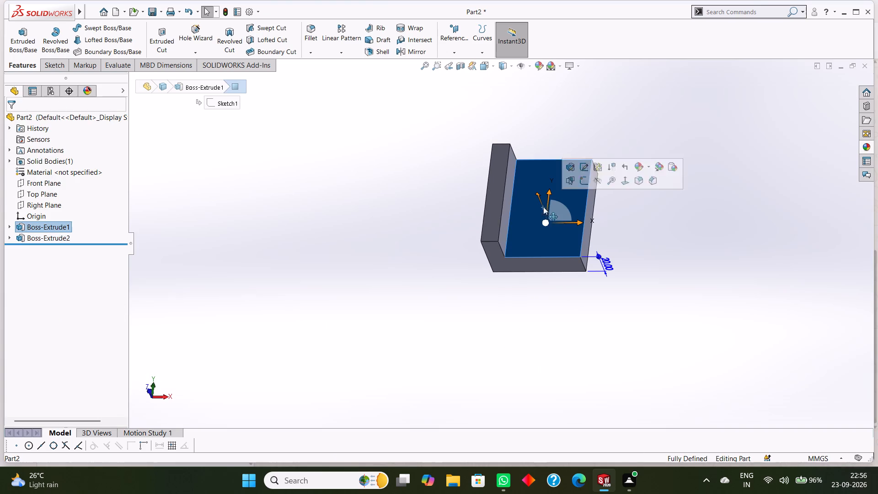
key("ctrl+8")
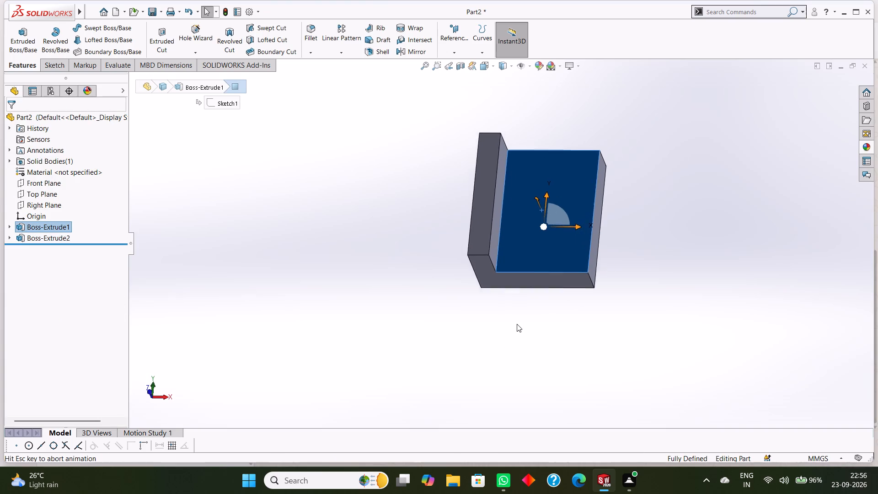
right_click(564, 207)
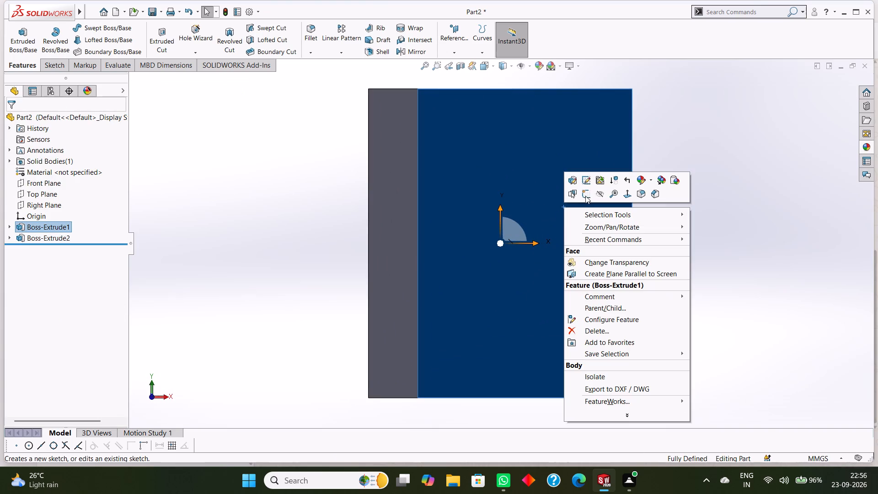
left_click(585, 195)
key("Escape")
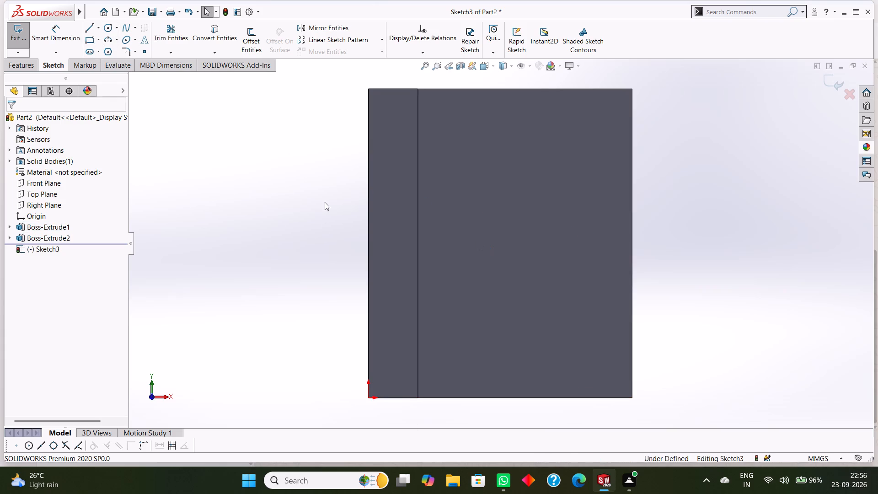
Sketch a tall, narrow corner rectangle about 6.7 mm wide near the right edge of the block's front face.
left_click(89, 42)
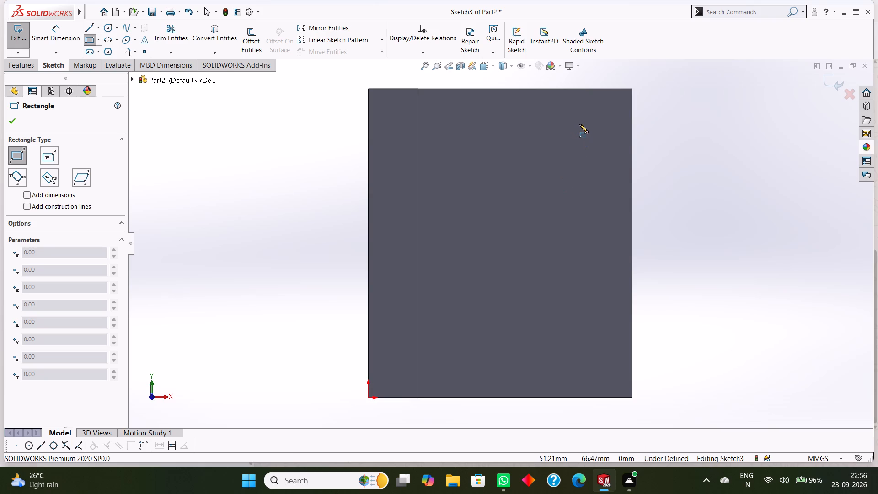
left_click(572, 115)
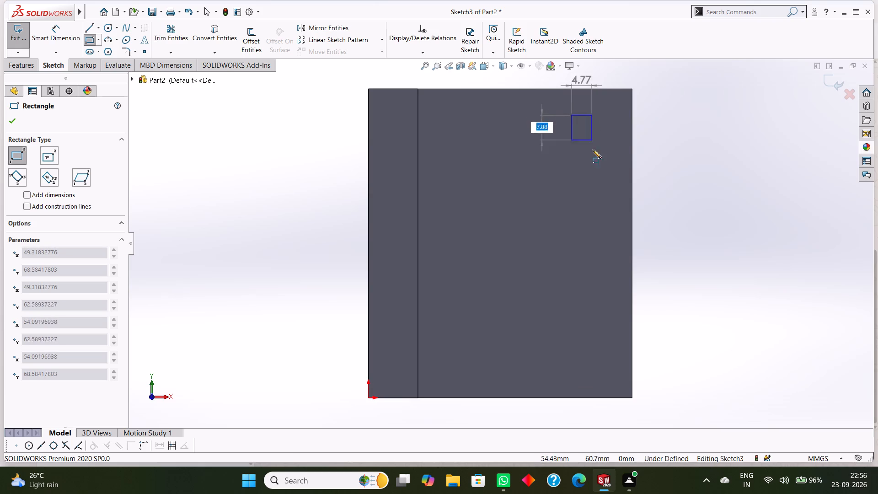
left_click(599, 375)
left_click(15, 125)
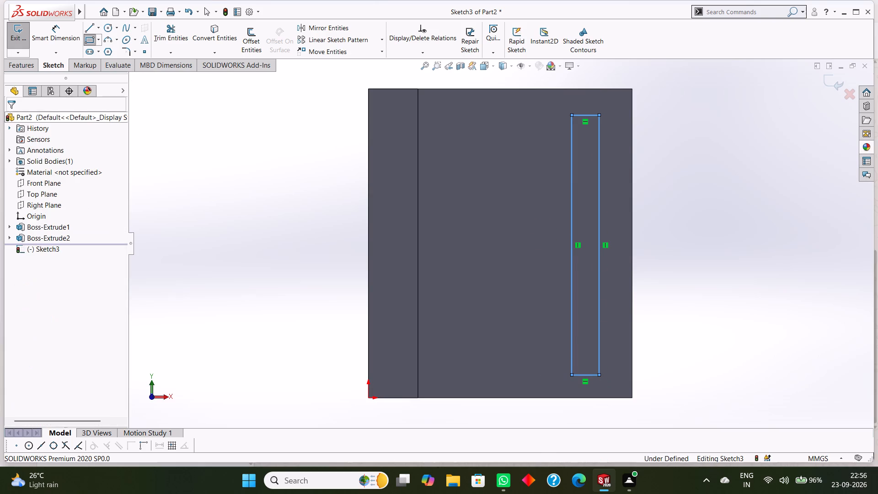
Dimension the new rectangle's top line to set its width to 12 mm.
left_click(55, 35)
scroll(579, 134, "down", 1)
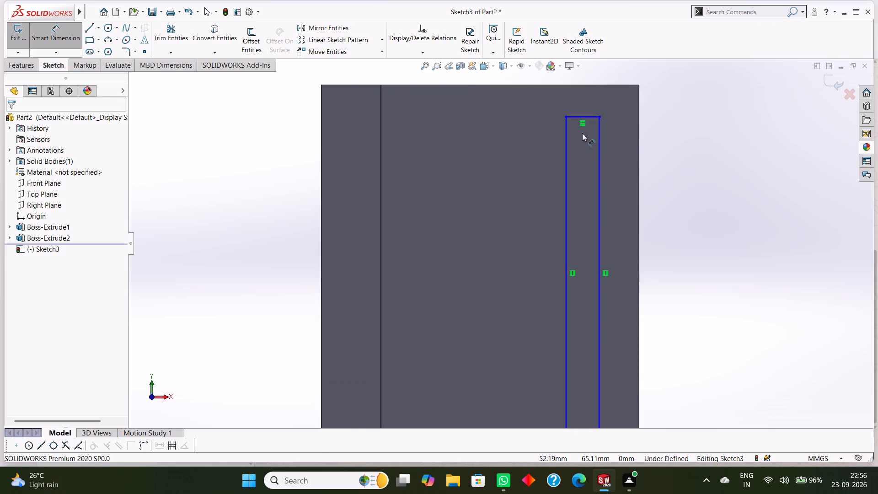
scroll(587, 132, "up", 1)
left_click(571, 138)
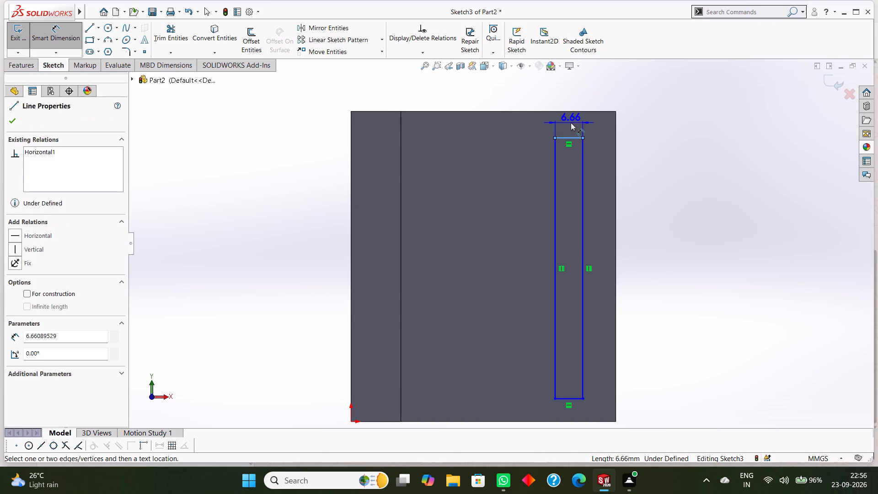
left_click(571, 123)
type("12")
key("Return")
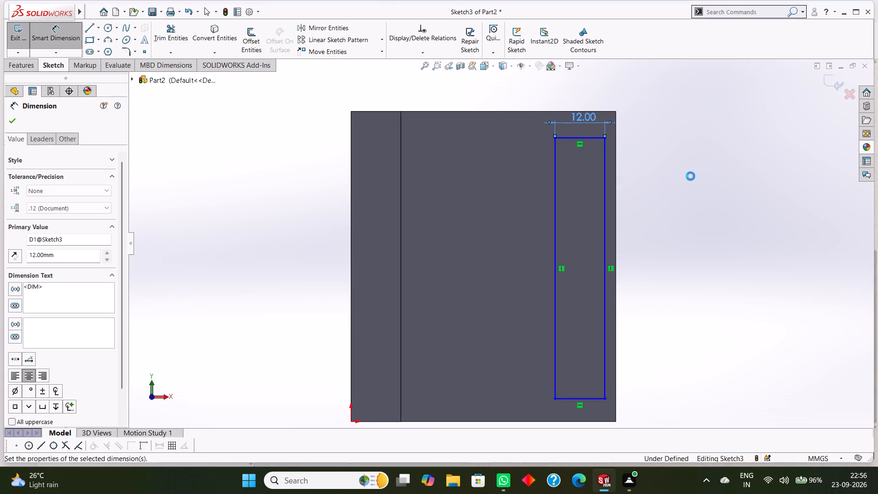
left_click(14, 119)
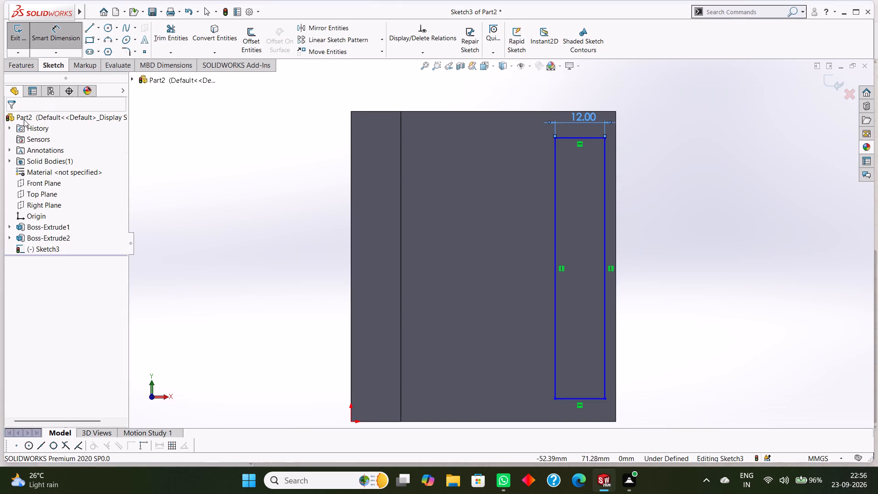
Make the rectangle's top line collinear with the block's top edge.
scroll(573, 199, "down", 2)
scroll(599, 222, "up", 4)
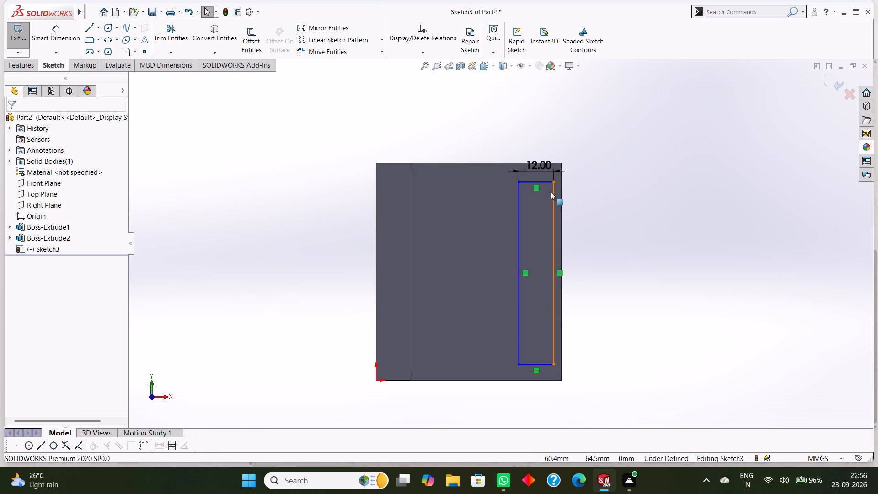
scroll(549, 193, "down", 1)
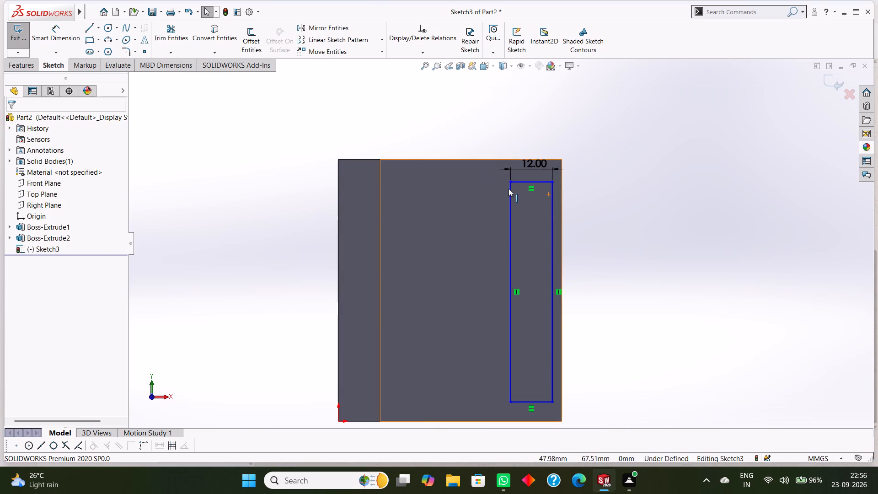
left_click(537, 183)
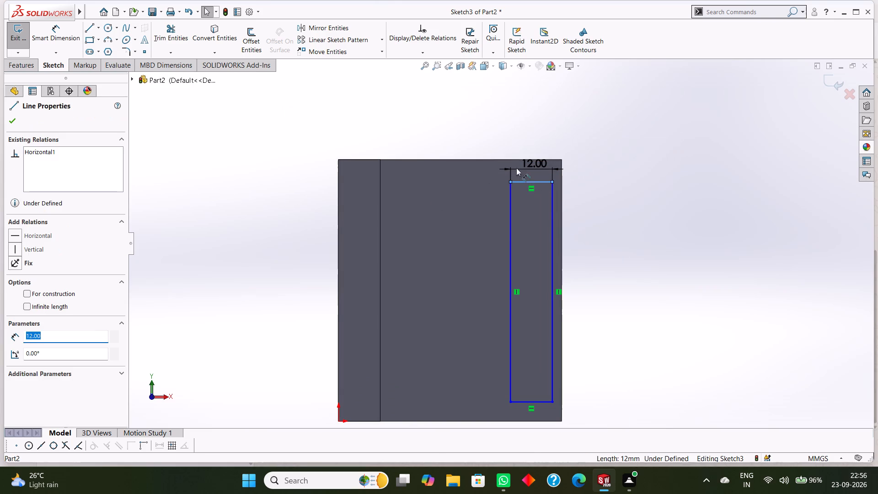
left_click(515, 160, "ctrl")
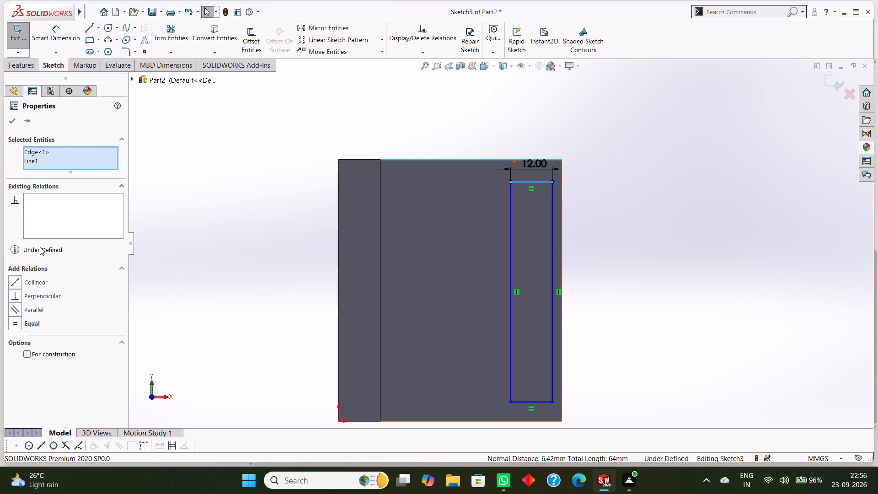
left_click(40, 281)
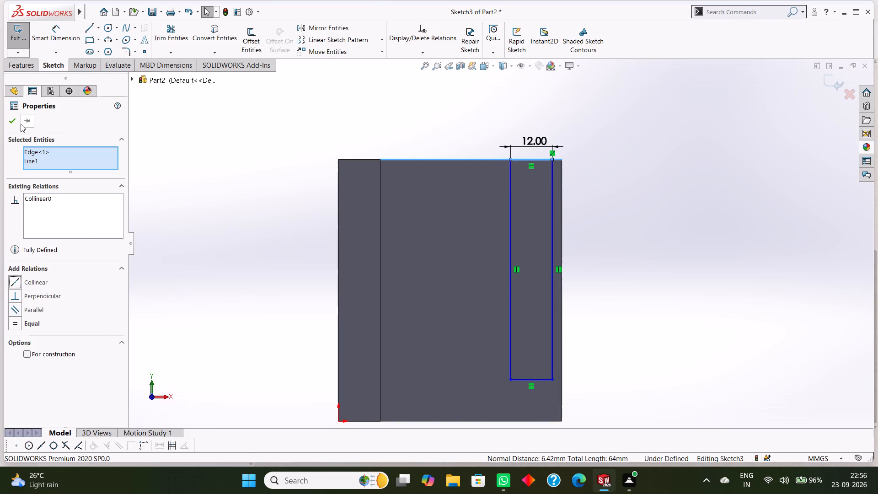
left_click(12, 119)
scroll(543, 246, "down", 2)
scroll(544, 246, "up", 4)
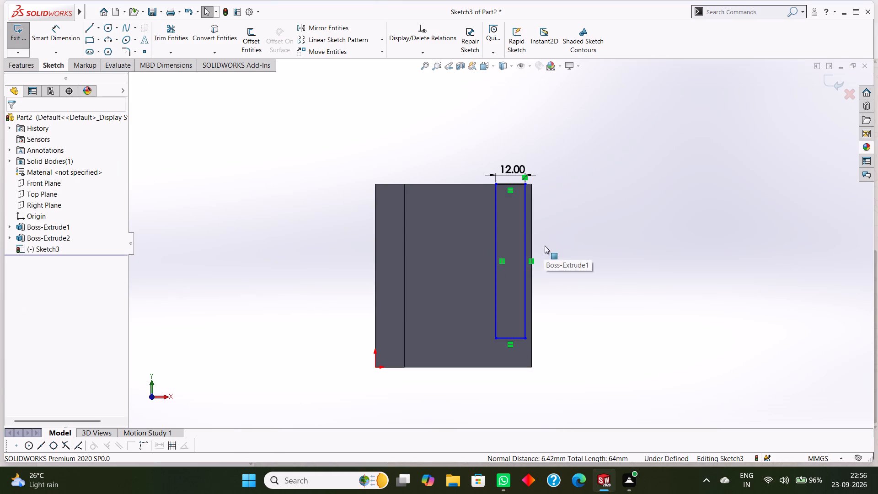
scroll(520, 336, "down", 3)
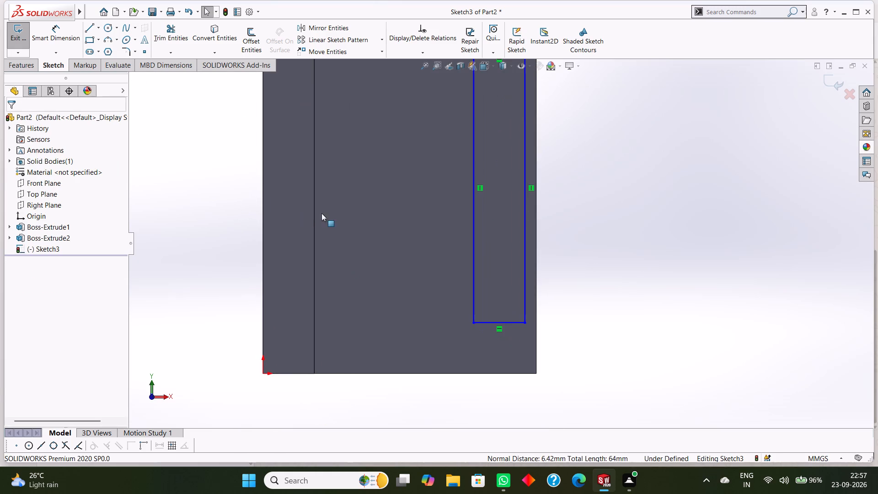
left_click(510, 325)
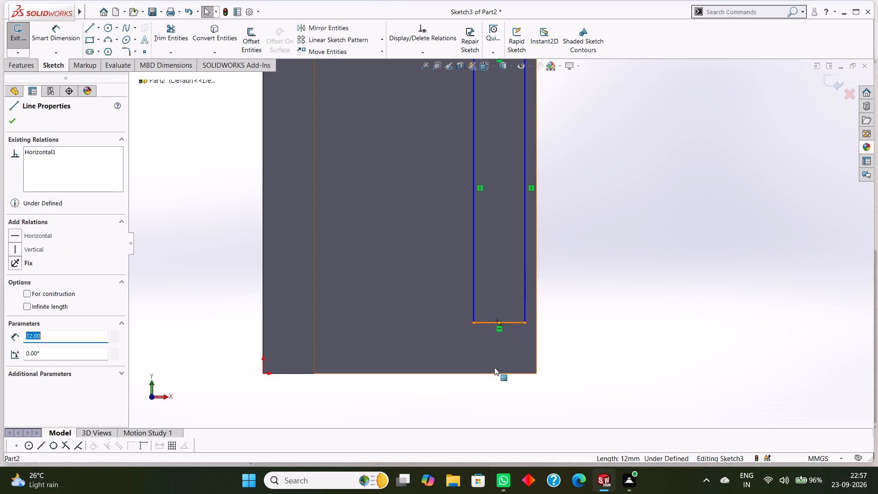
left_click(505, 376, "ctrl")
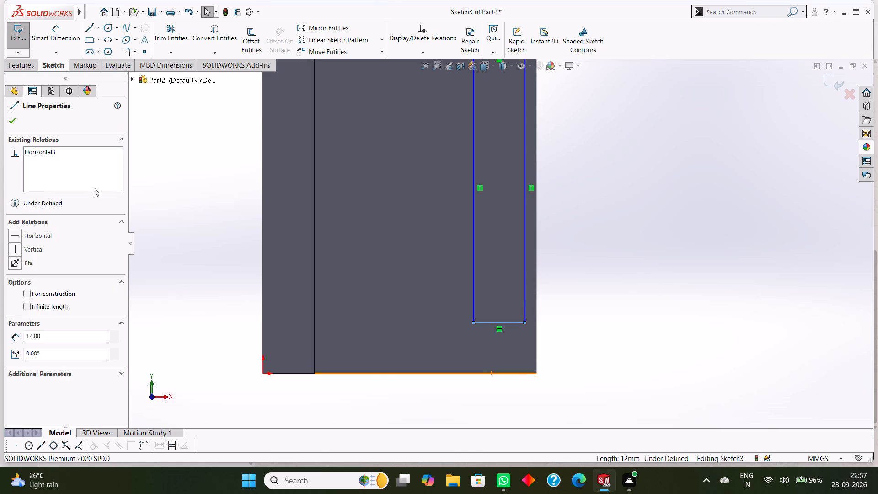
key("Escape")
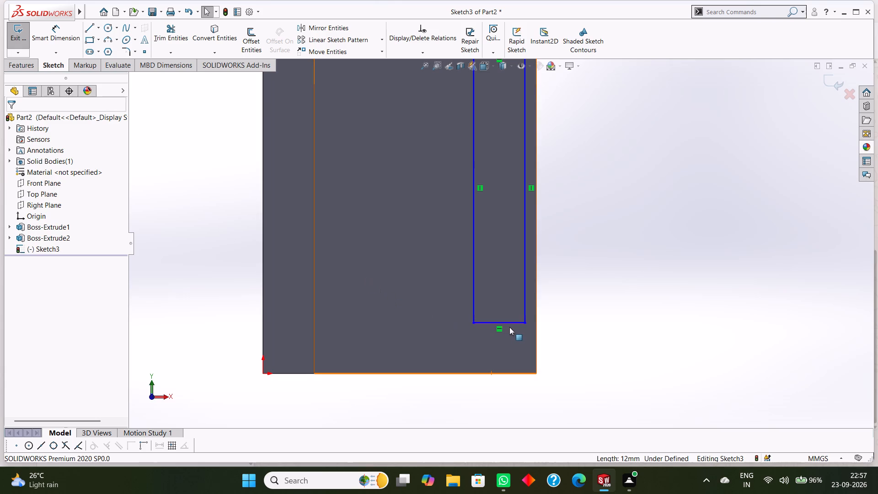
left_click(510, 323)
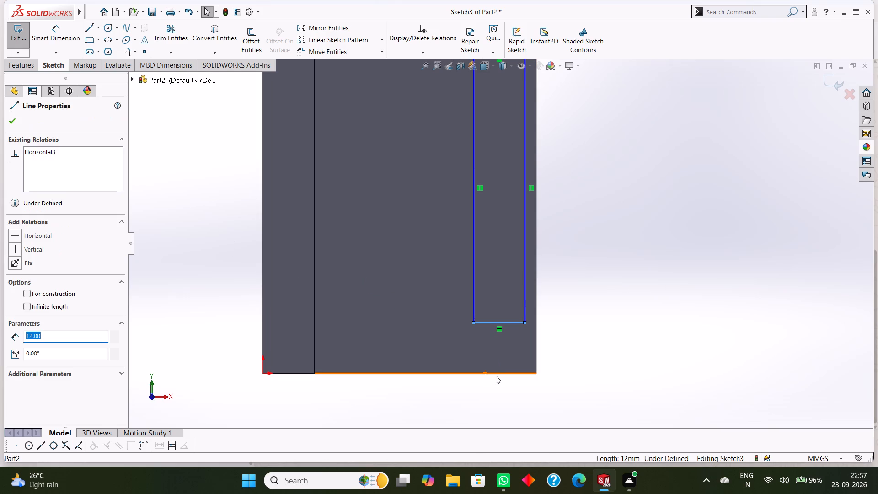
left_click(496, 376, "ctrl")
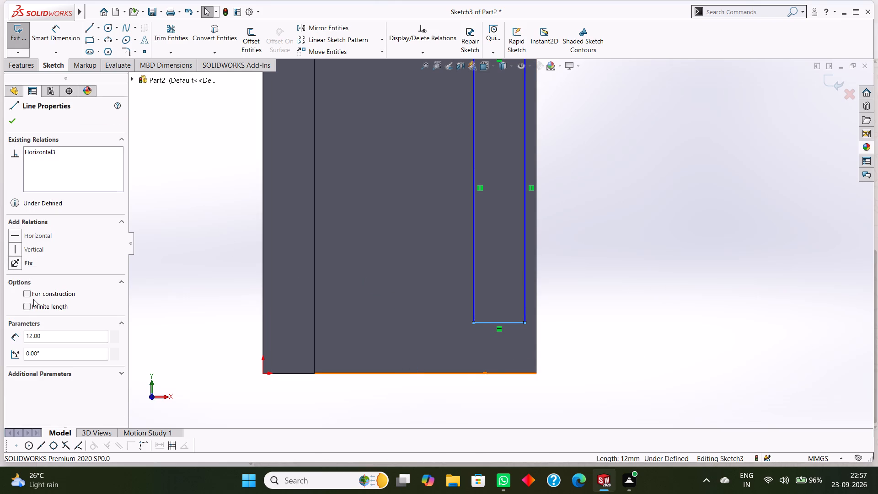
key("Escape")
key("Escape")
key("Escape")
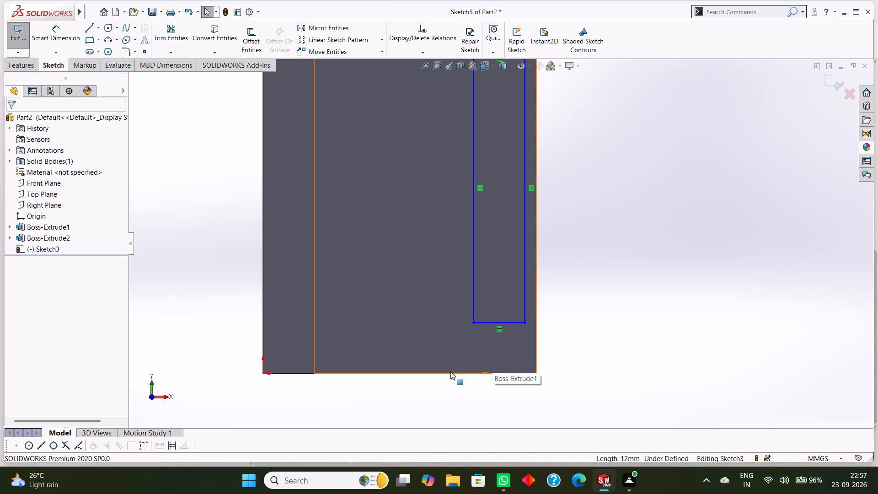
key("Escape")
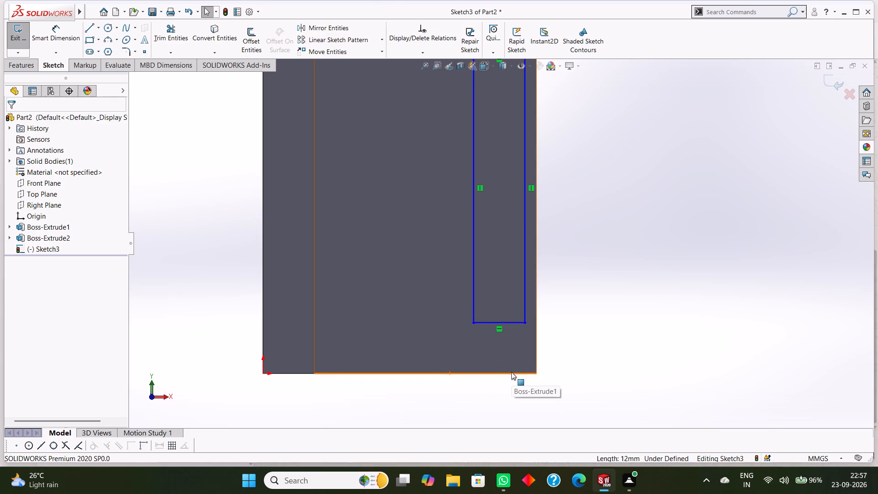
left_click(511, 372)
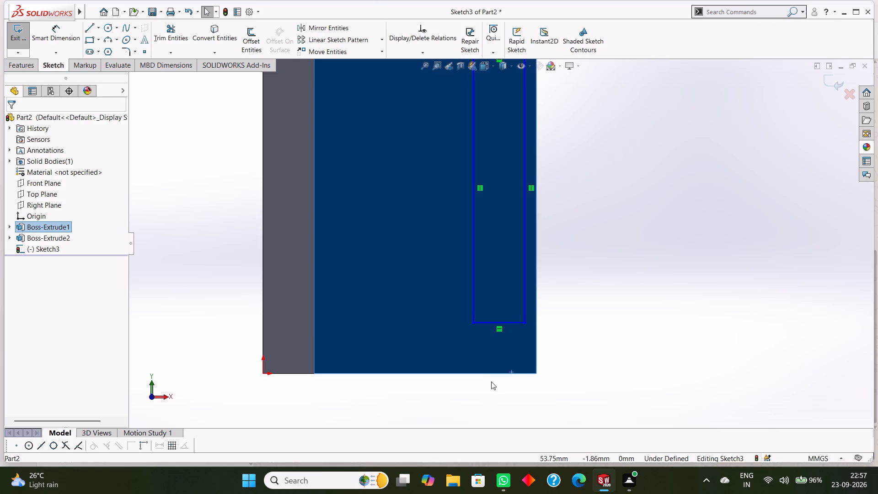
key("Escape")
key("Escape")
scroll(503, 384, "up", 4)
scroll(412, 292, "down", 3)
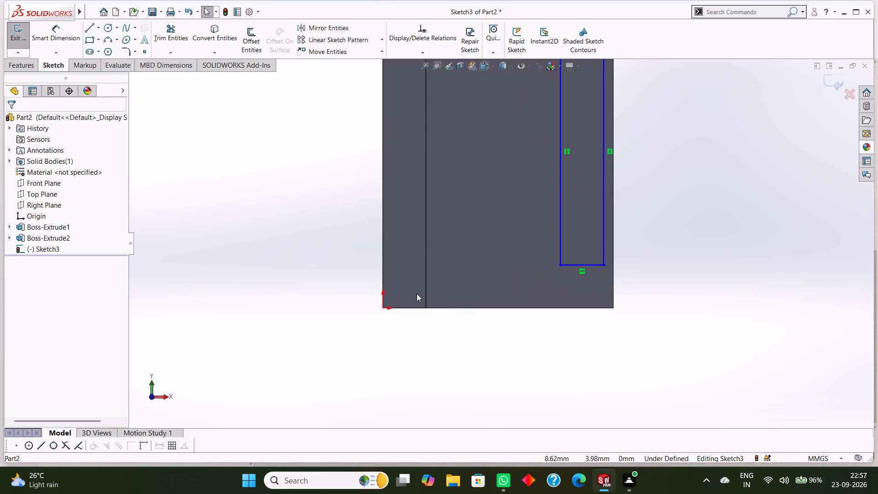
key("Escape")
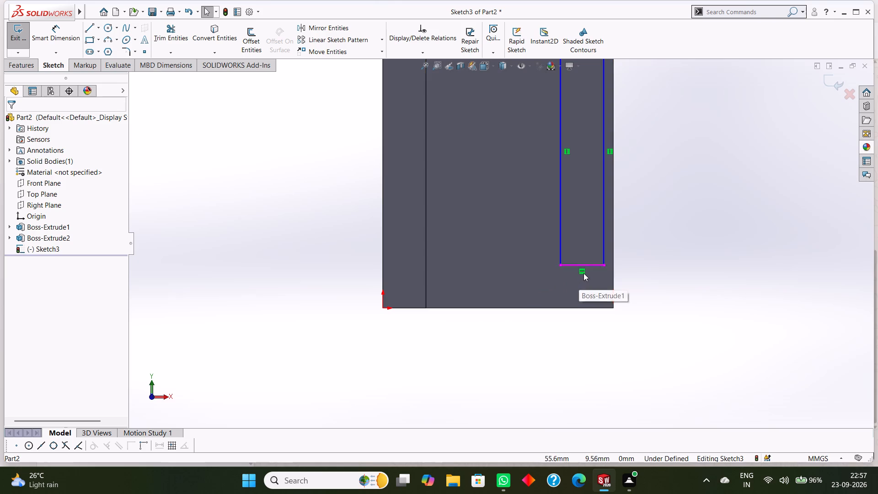
Make the rectangle's bottom line collinear with the block's bottom edge.
left_click(590, 267)
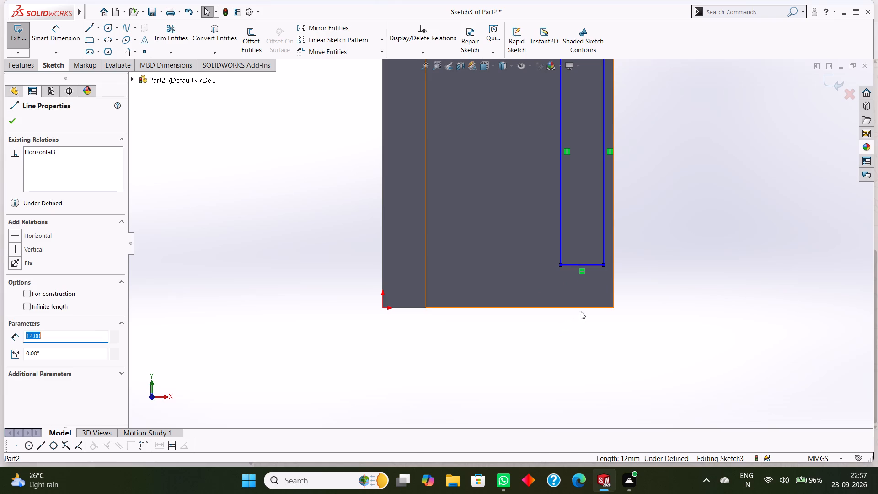
left_click(586, 306, "ctrl")
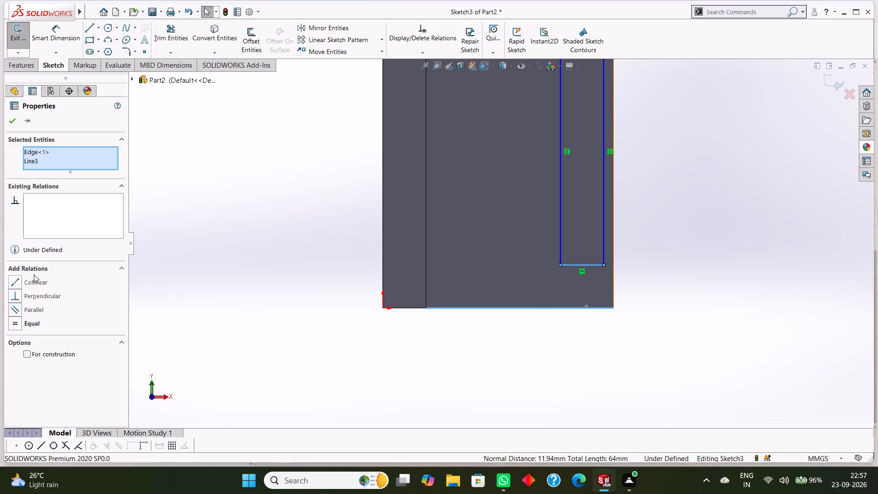
left_click(33, 281)
left_click(14, 124)
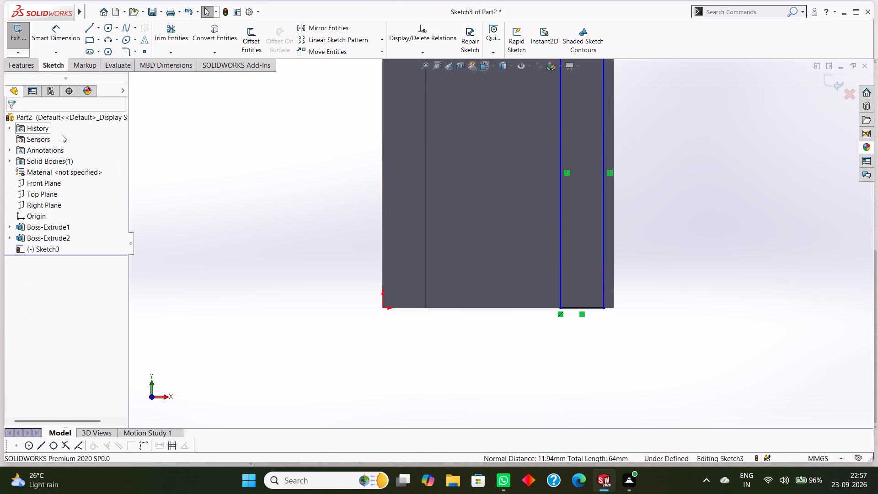
Make the rectangle's right vertical line collinear with the block's right edge.
scroll(466, 230, "up", 3)
scroll(562, 161, "down", 4)
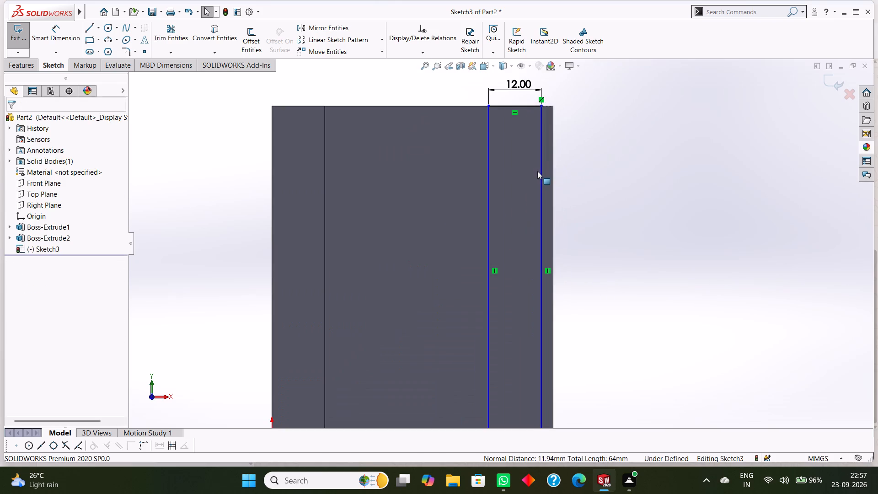
left_click(539, 211)
left_click(553, 244, "ctrl")
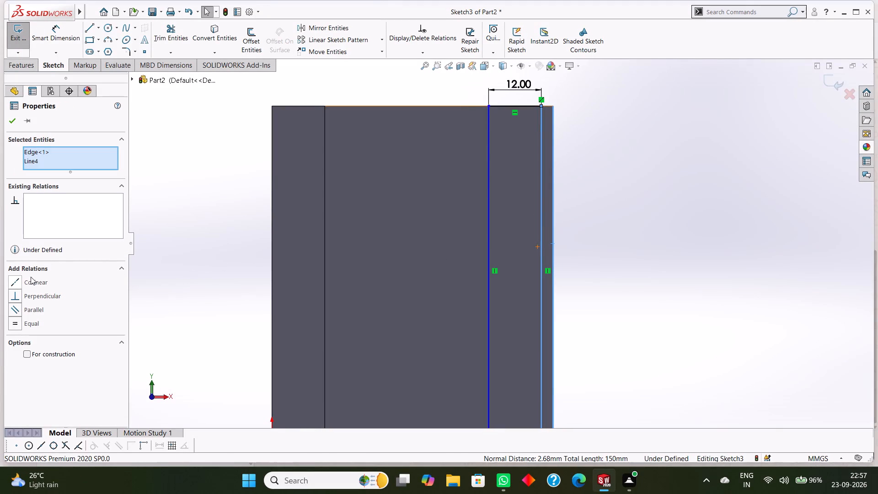
left_click(33, 277)
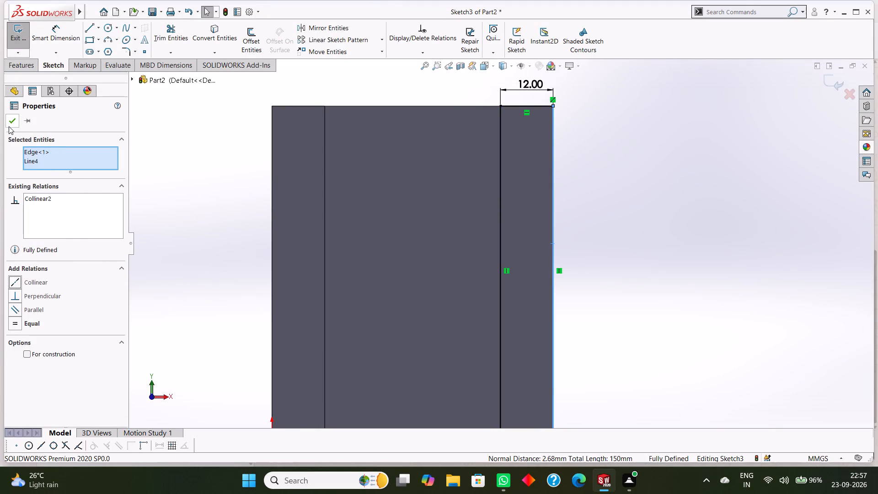
left_click(9, 126)
Extrude the 12 mm wide rectangle as a 22 mm blind boss merged with the block.
scroll(486, 274, "up", 3)
middle_click_drag(598, 370, 591, 343)
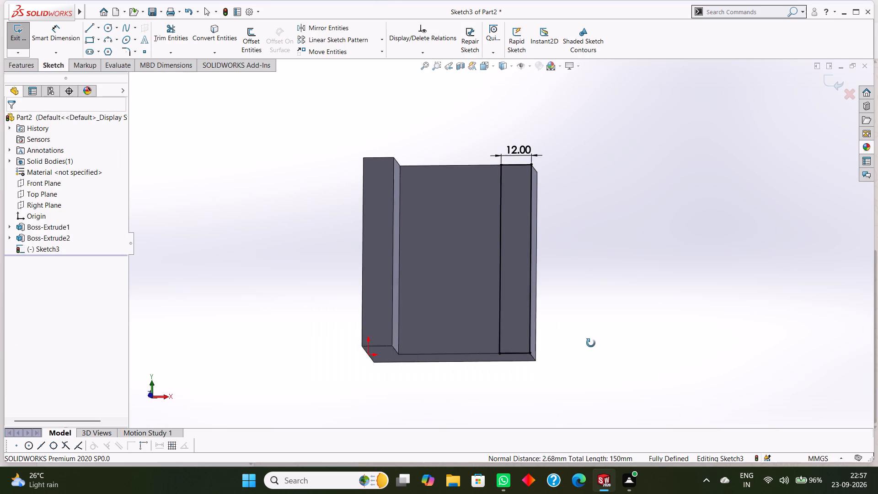
middle_click_drag(591, 343, 584, 314)
left_click(23, 60)
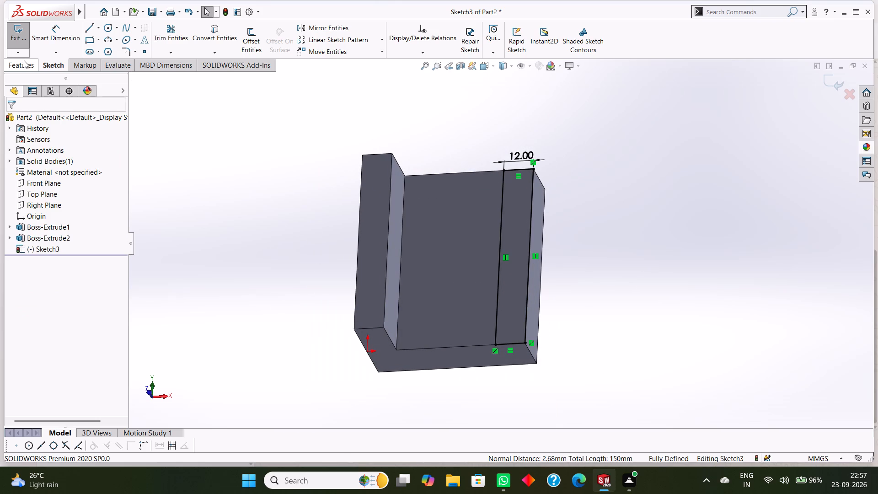
left_click(28, 41)
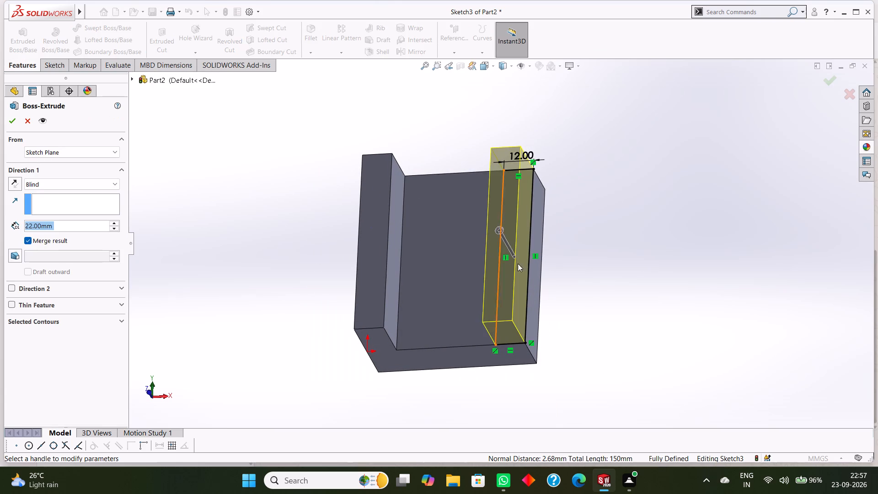
middle_click_drag(616, 305, 627, 256)
left_click(11, 122)
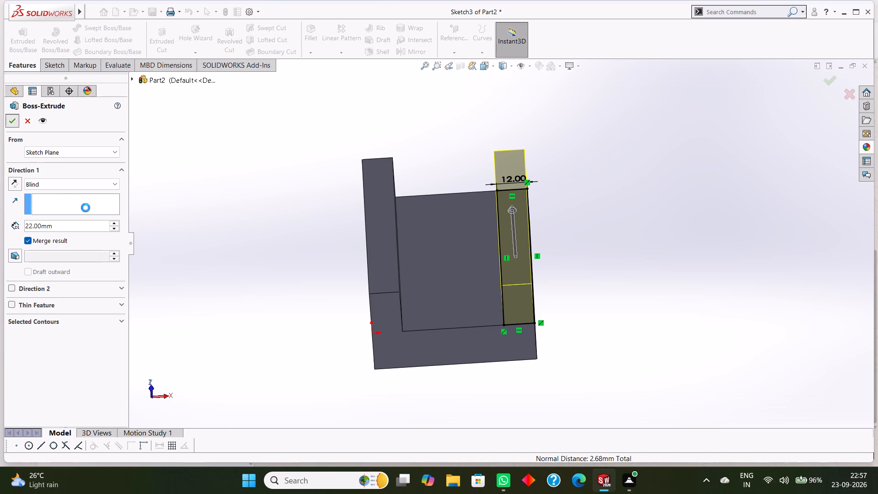
left_click(169, 224)
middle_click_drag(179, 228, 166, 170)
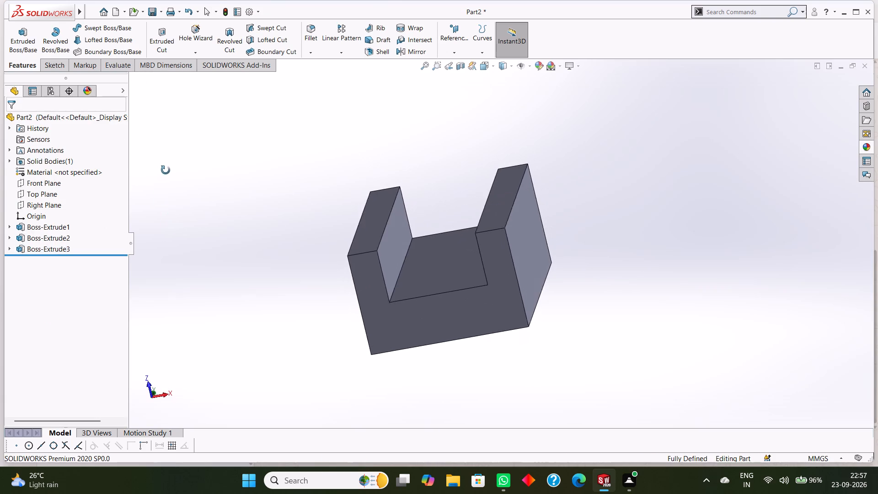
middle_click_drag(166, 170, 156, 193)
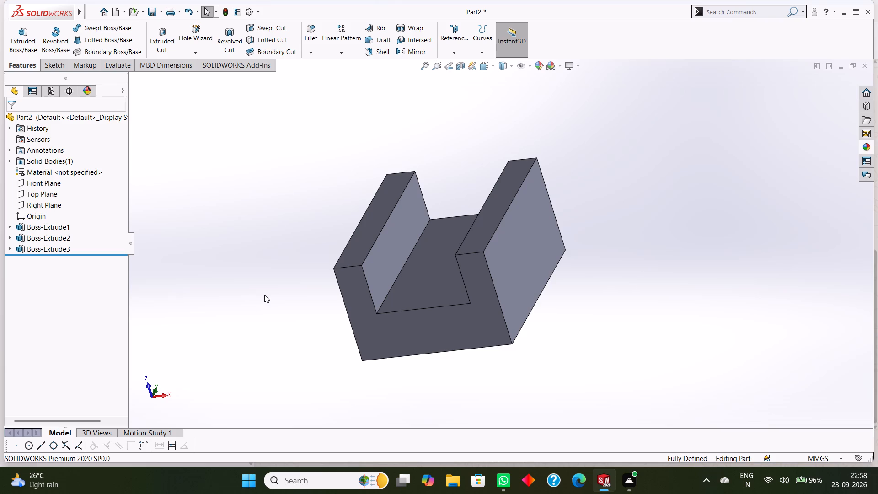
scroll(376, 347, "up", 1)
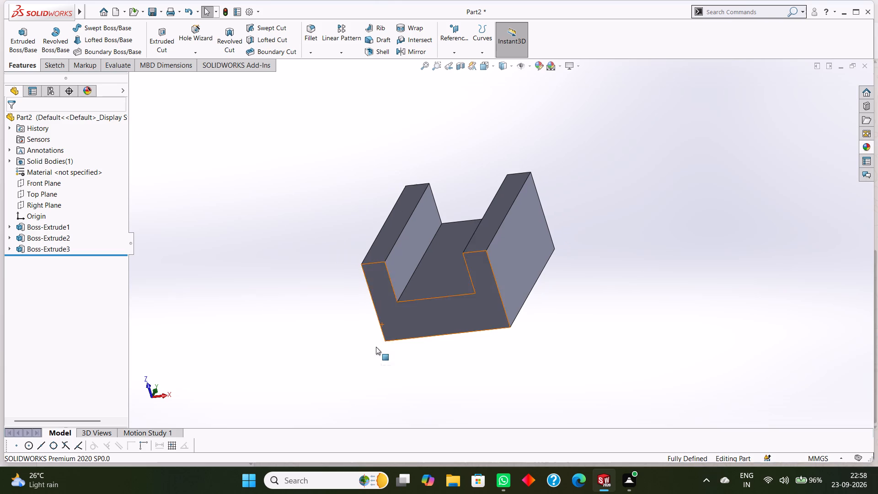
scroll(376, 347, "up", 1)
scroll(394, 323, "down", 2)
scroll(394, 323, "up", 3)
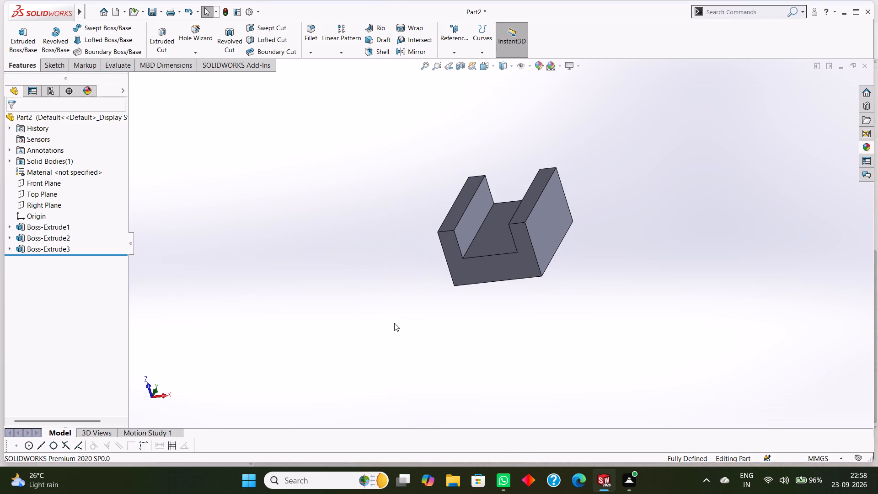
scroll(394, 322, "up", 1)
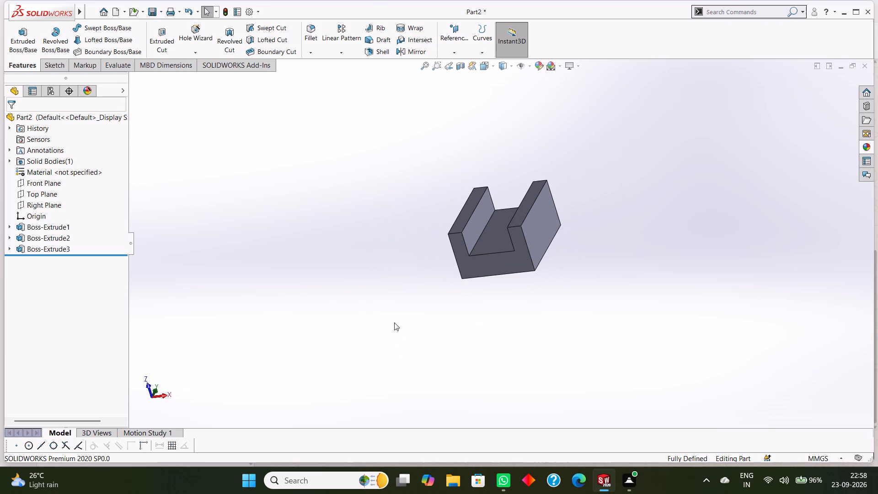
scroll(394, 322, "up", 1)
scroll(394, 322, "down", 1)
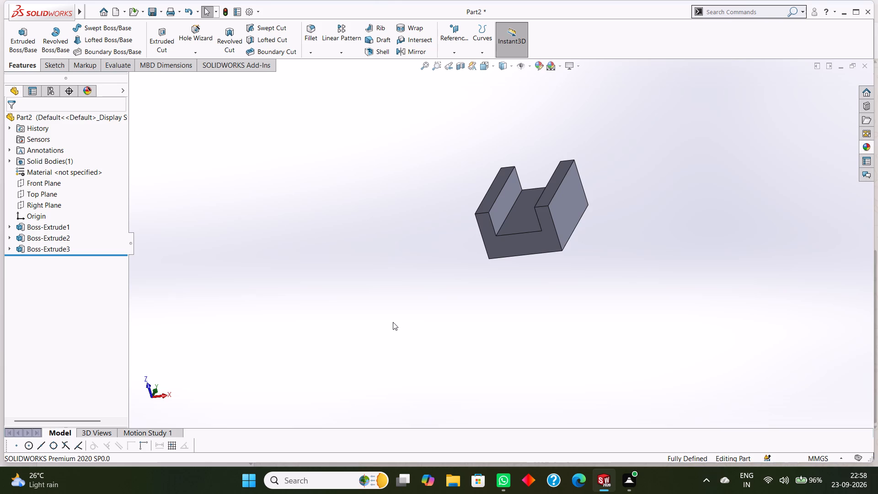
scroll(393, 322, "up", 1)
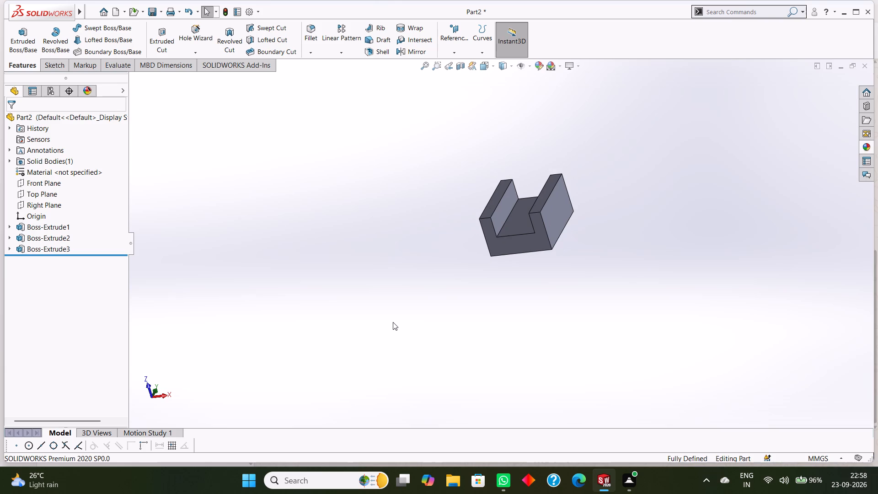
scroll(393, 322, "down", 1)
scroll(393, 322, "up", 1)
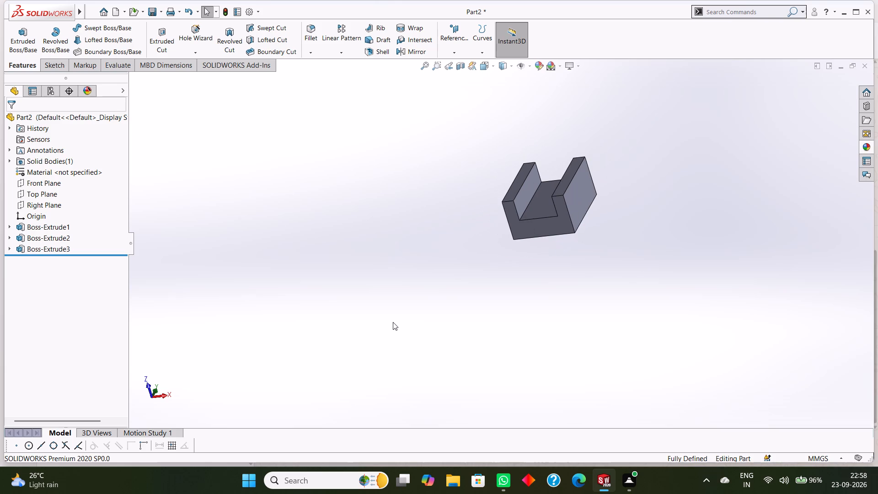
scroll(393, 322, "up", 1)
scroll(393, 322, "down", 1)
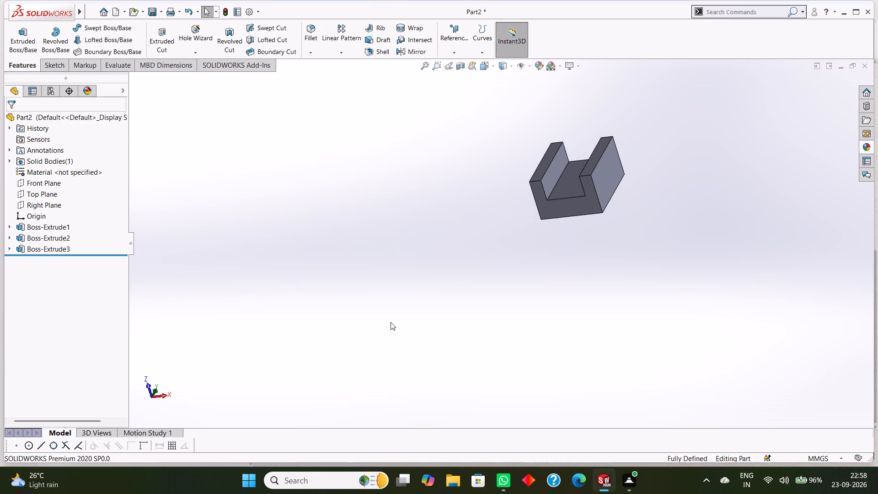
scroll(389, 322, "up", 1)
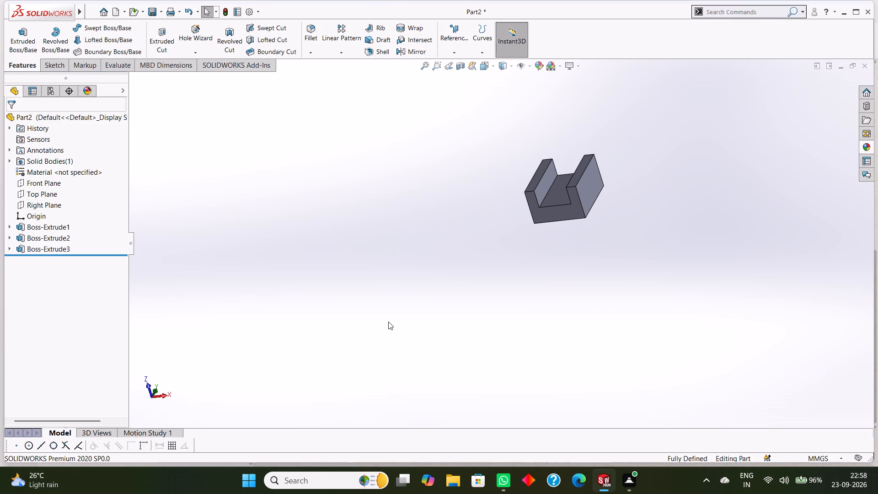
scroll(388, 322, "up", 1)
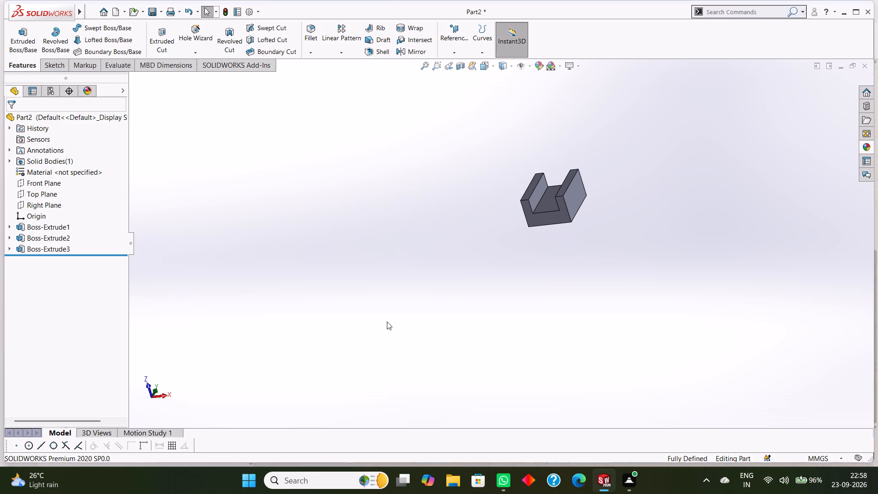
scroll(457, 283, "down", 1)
Open a new sketch on the inner face of the first side boss (Boss-Extrude2).
middle_click_drag(457, 283, 556, 290)
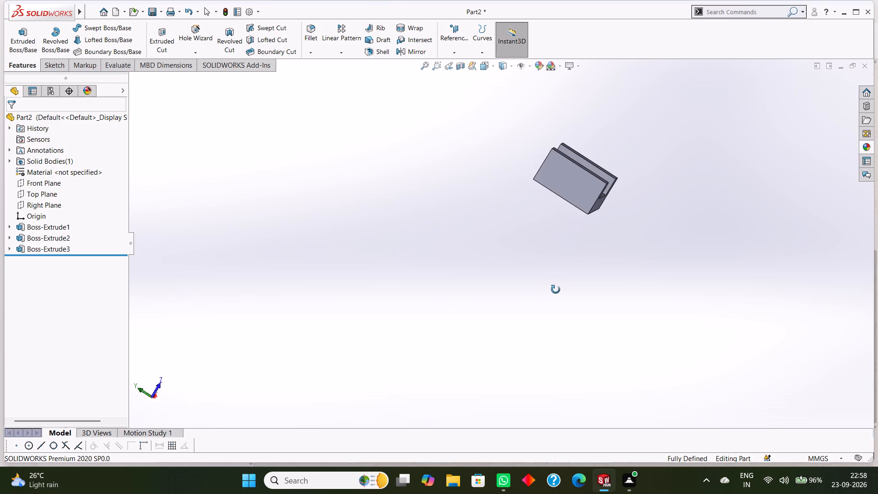
middle_click_drag(556, 290, 439, 264)
scroll(563, 188, "down", 2)
left_click(546, 174)
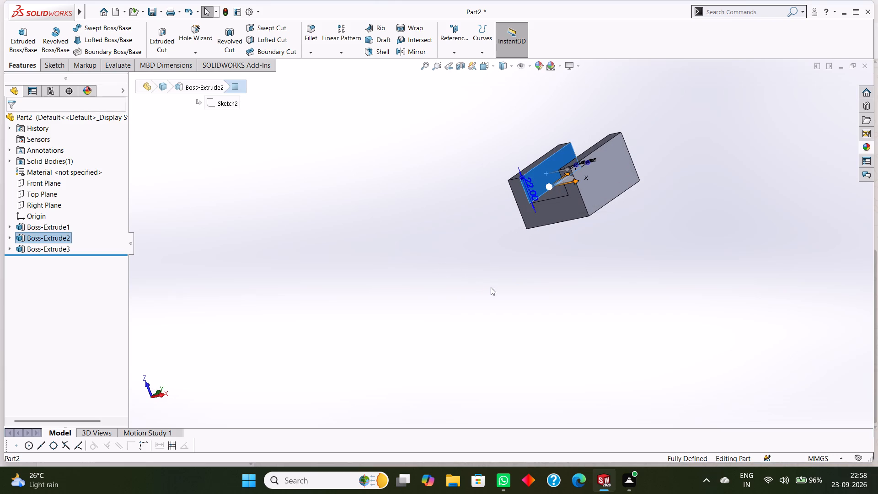
key("ctrl+8")
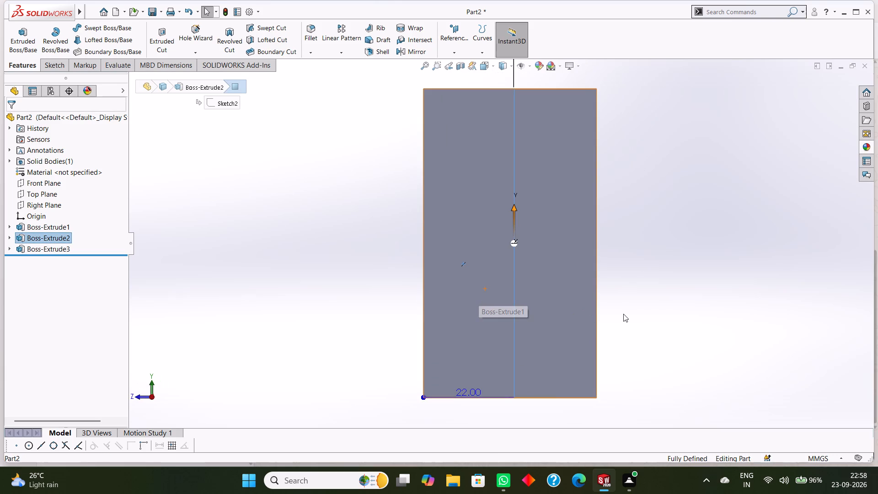
scroll(546, 253, "down", 3)
scroll(496, 236, "down", 4)
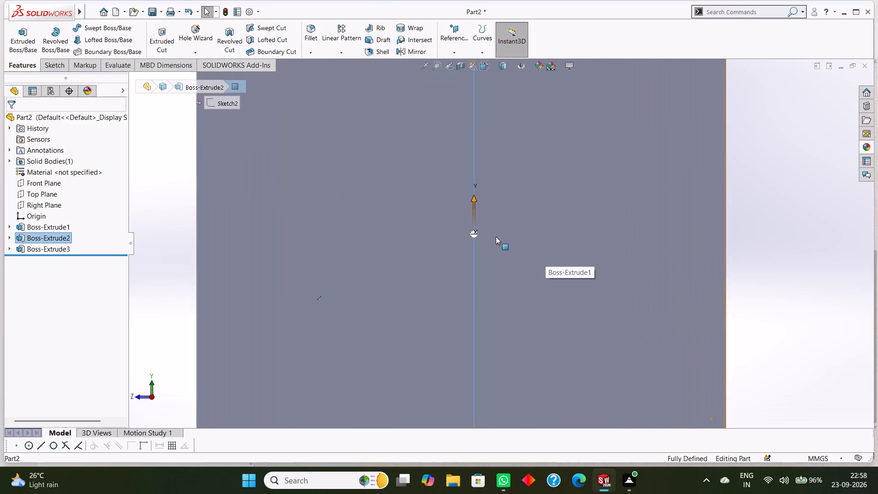
scroll(430, 240, "up", 13)
middle_click_drag(500, 350, 534, 310)
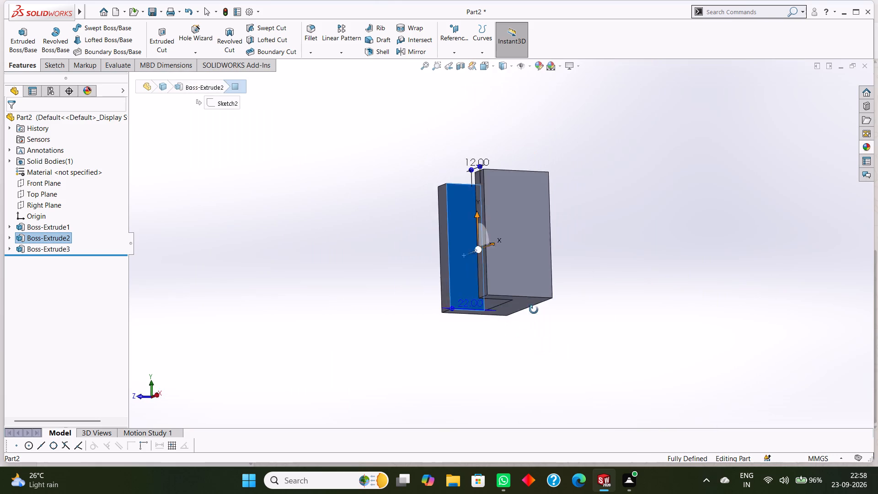
middle_click_drag(534, 310, 617, 170)
scroll(610, 180, "up", 1)
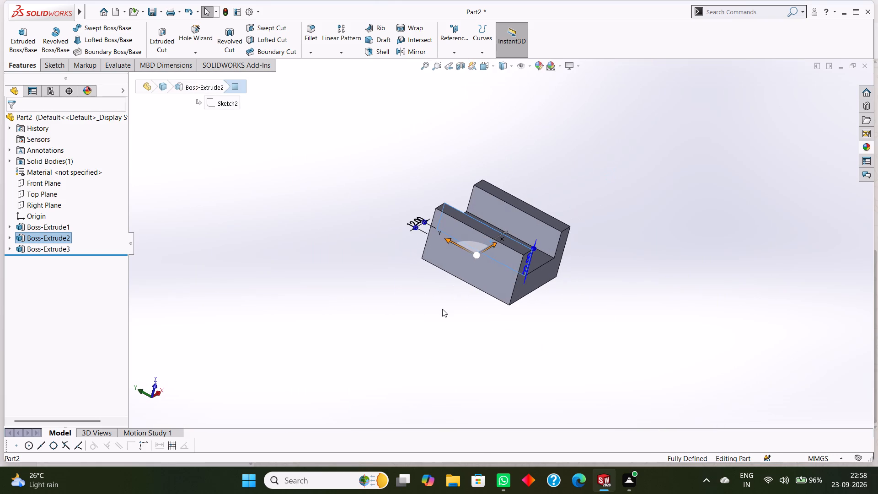
middle_click_drag(506, 339, 389, 400)
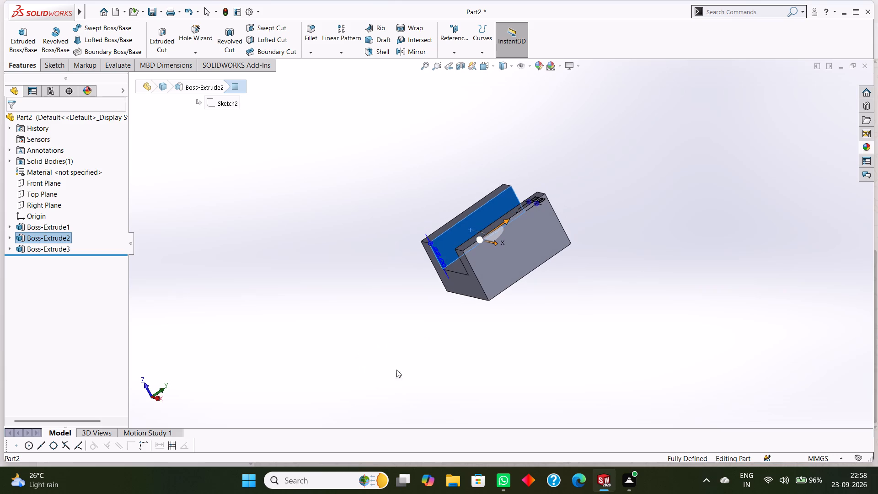
scroll(470, 220, "down", 5)
right_click(487, 232)
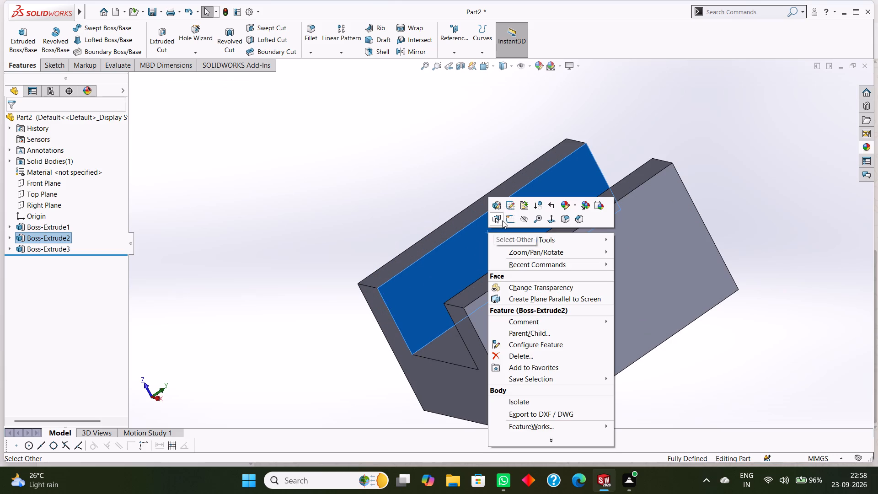
left_click(513, 220)
key("Escape")
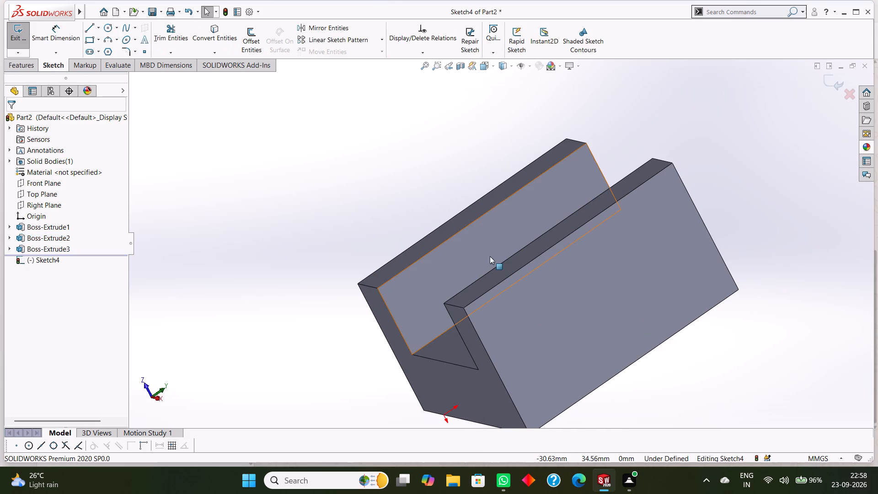
Sketch a centerpoint straight slot lengthwise from the middle of the face, about 13 mm between arc centres and 4.8 mm wide.
scroll(442, 279, "down", 1)
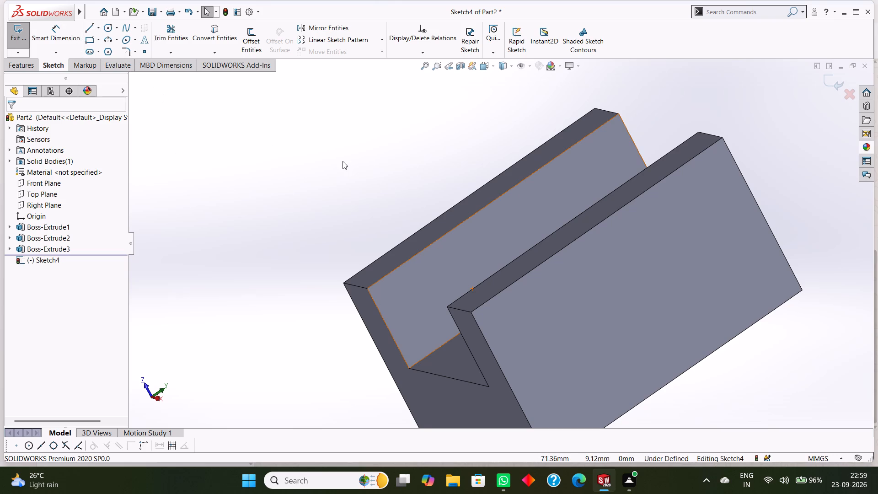
middle_click_drag(343, 161, 360, 164)
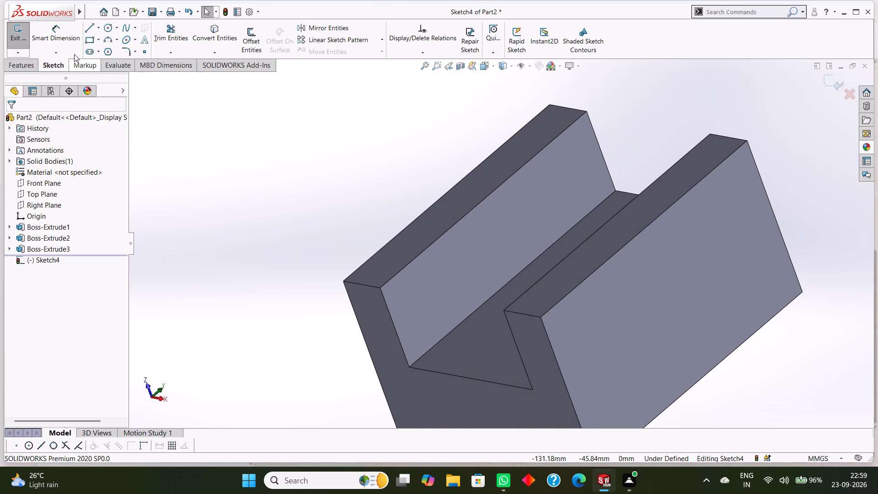
left_click(99, 53)
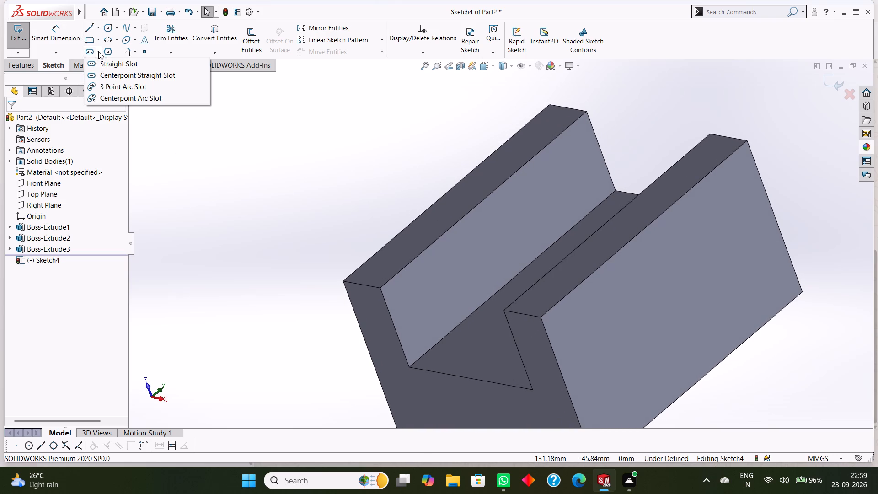
left_click(103, 75)
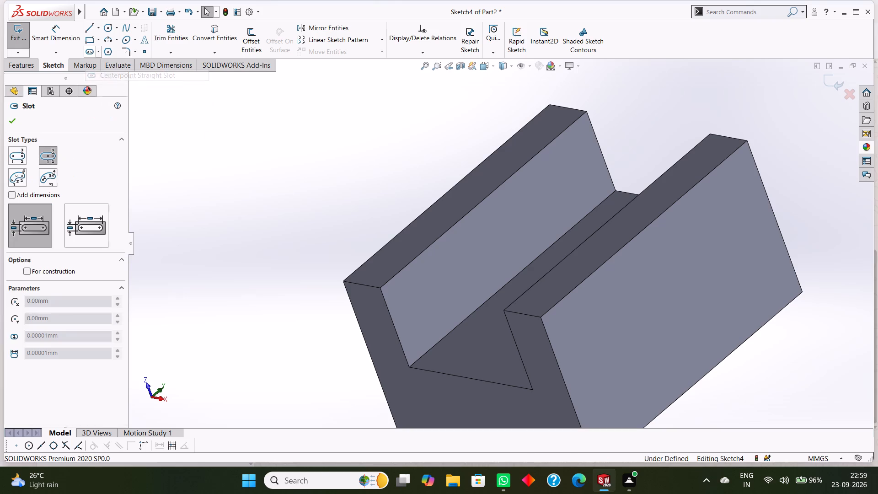
scroll(493, 281, "down", 2)
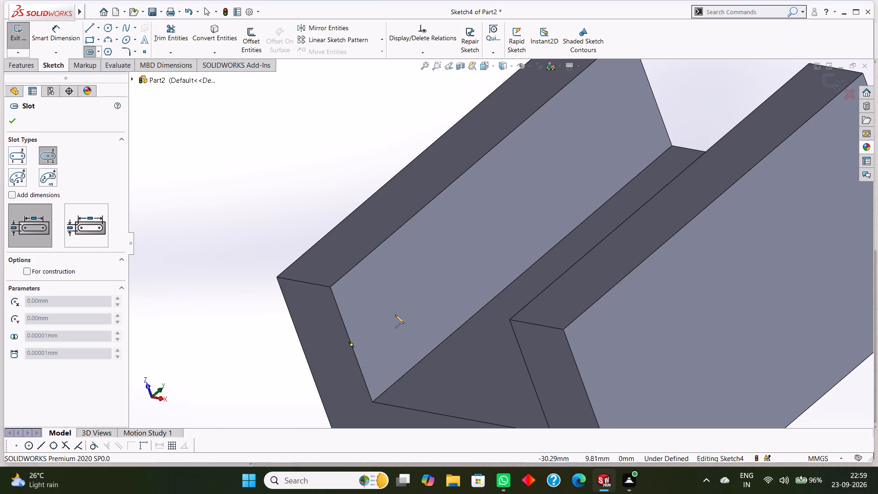
scroll(440, 283, "down", 5)
scroll(450, 248, "up", 4)
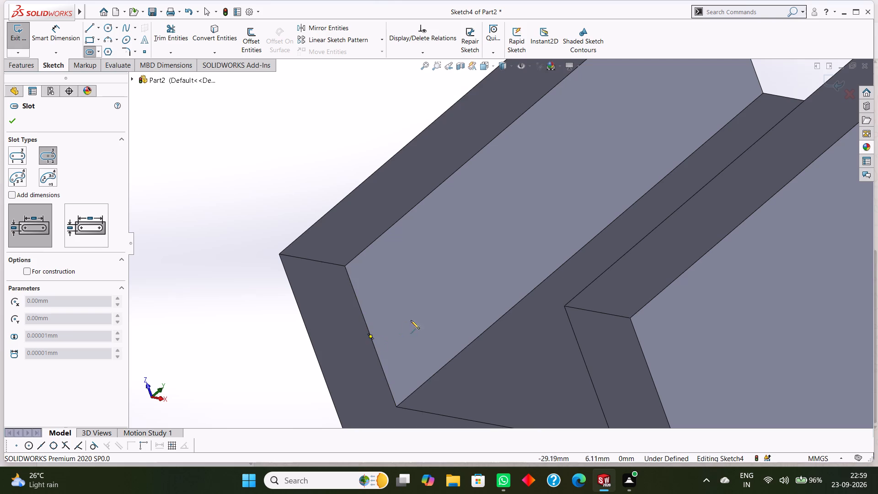
scroll(447, 289, "down", 3)
scroll(448, 287, "up", 4)
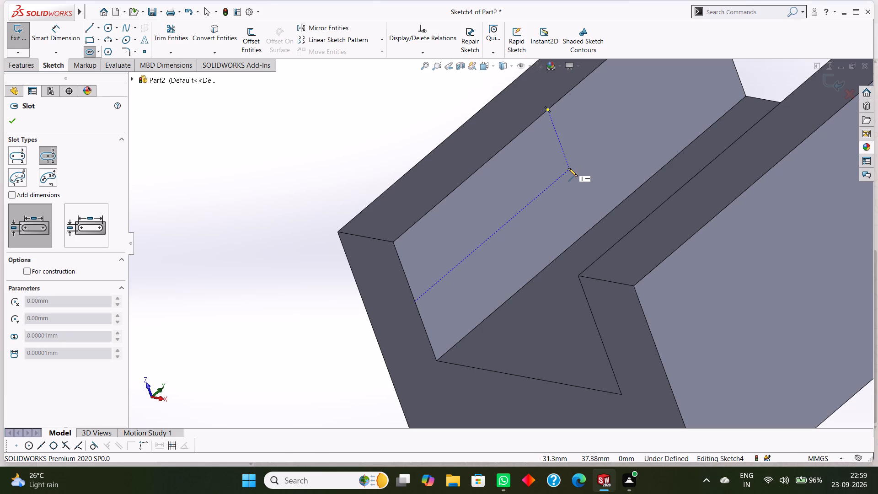
left_click(568, 168)
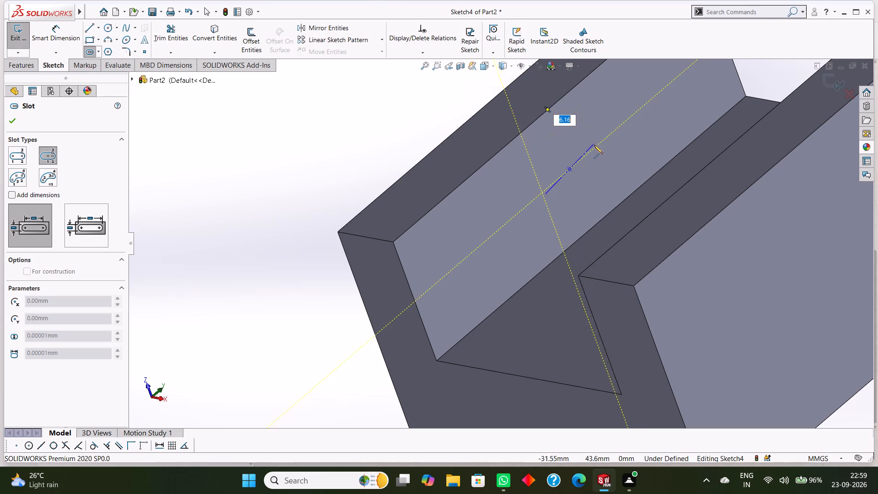
left_click(596, 146)
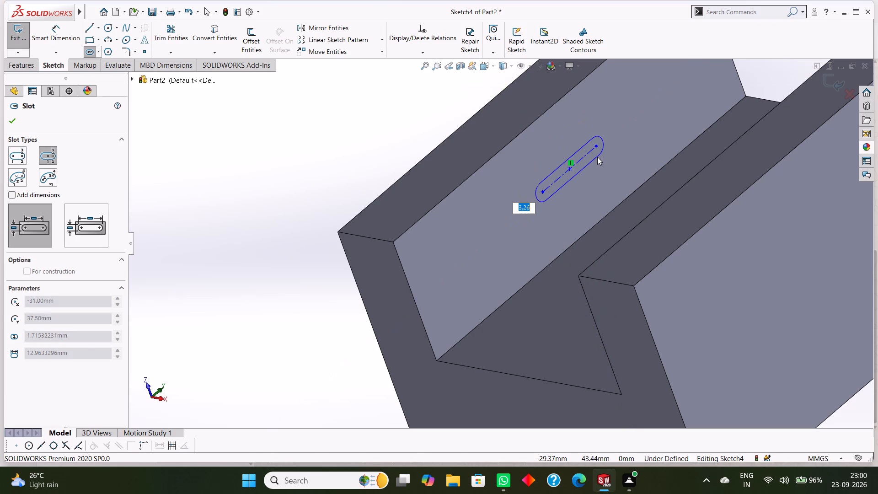
left_click(600, 160)
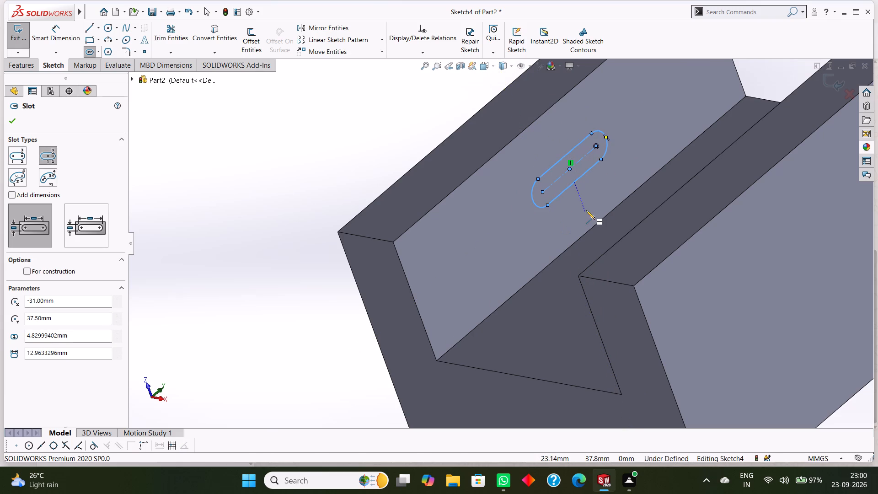
left_click(15, 123)
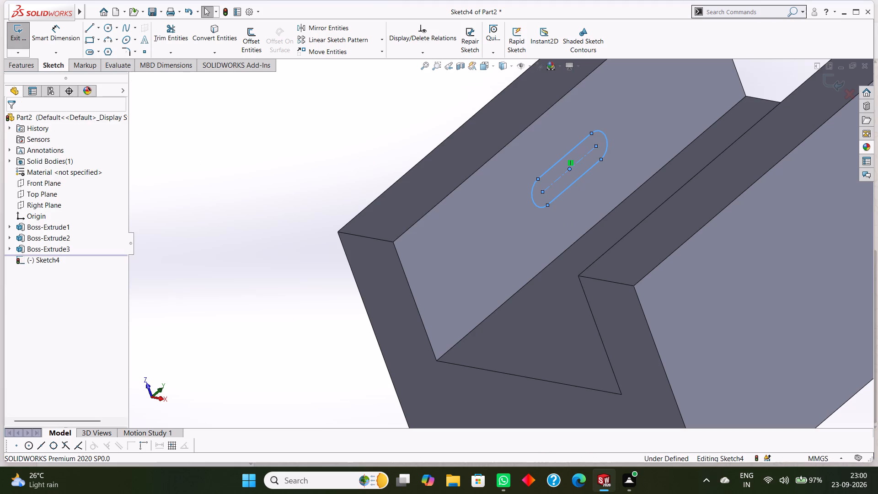
Dimension the slot's centre-to-centre length as 44 mm.
left_click(73, 32)
scroll(515, 183, "down", 1)
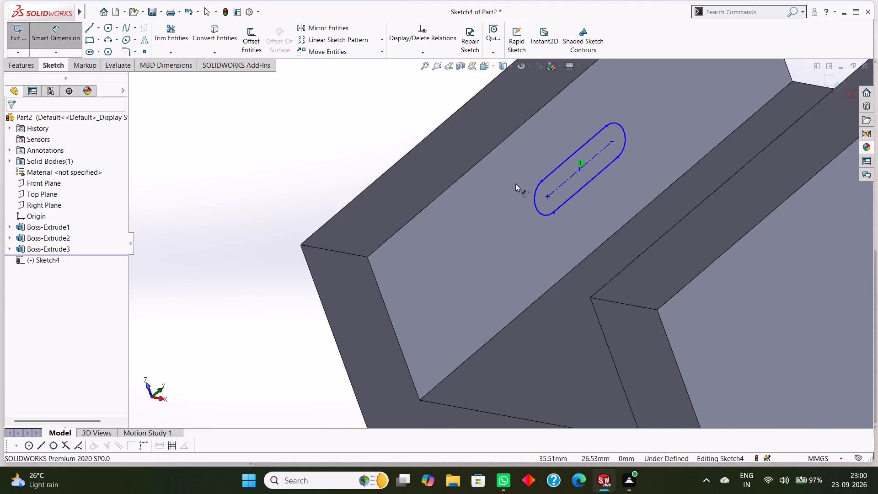
scroll(515, 183, "down", 1)
scroll(516, 202, "up", 1)
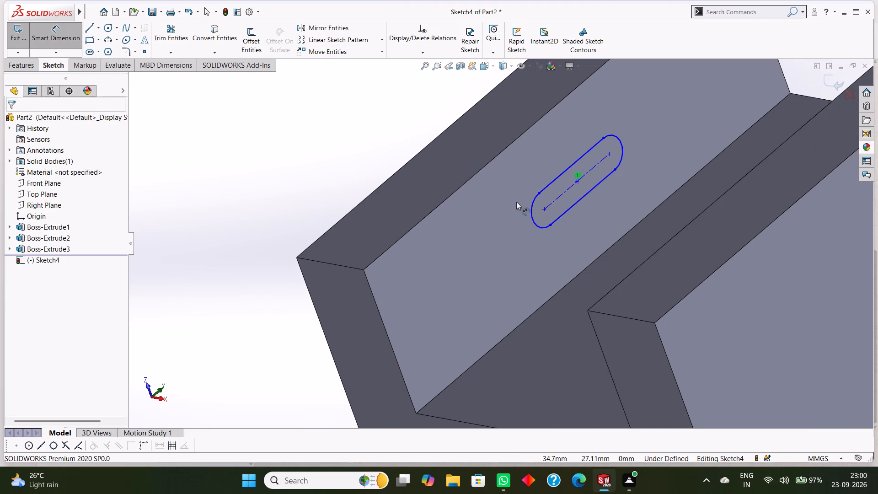
left_click(581, 177)
left_click(558, 158)
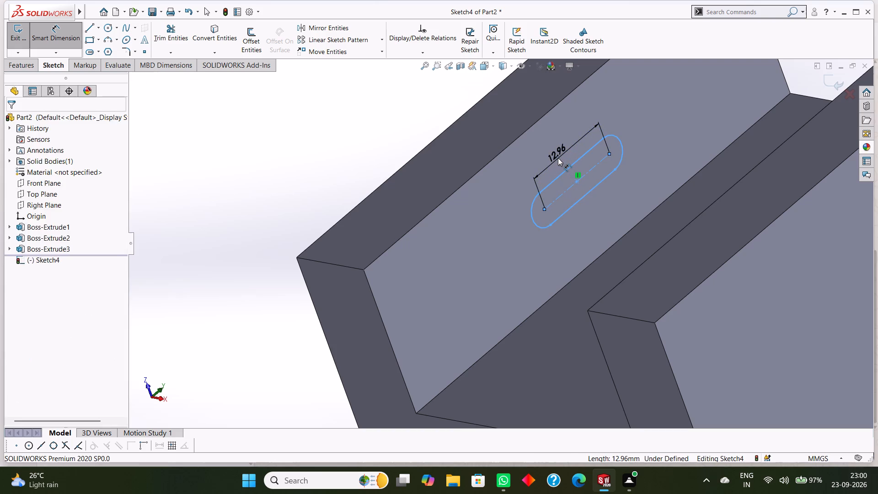
key("4")
key("4")
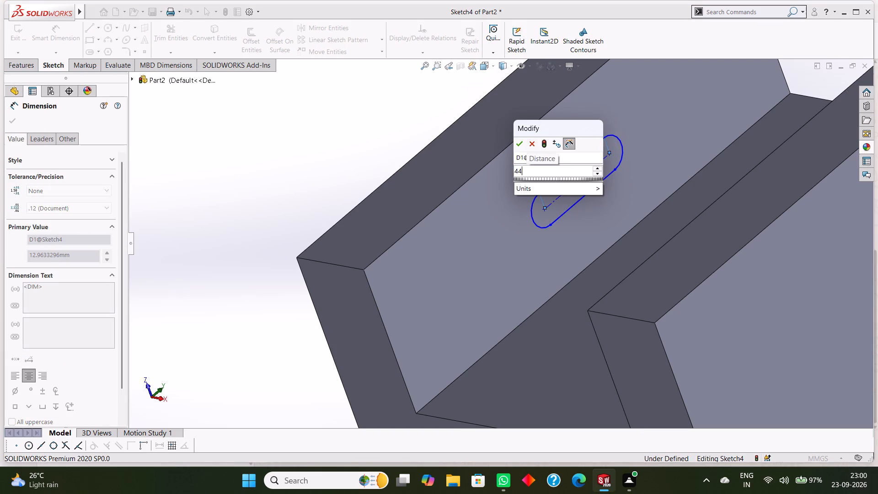
key("Return")
scroll(569, 147, "up", 4)
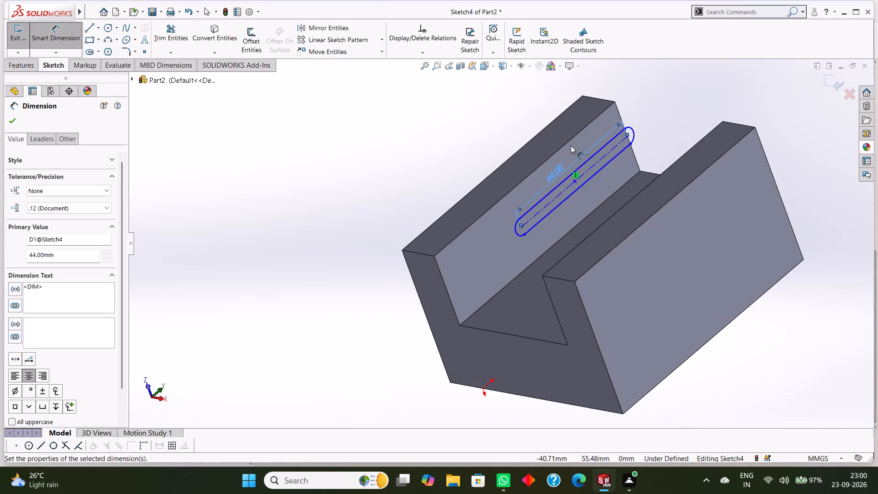
scroll(613, 144, "down", 3)
scroll(577, 193, "up", 3)
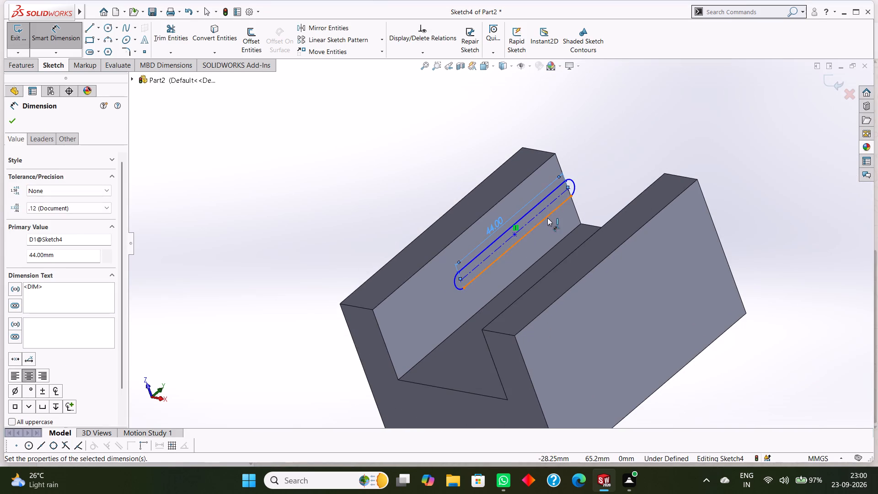
scroll(547, 218, "up", 2)
scroll(519, 225, "down", 4)
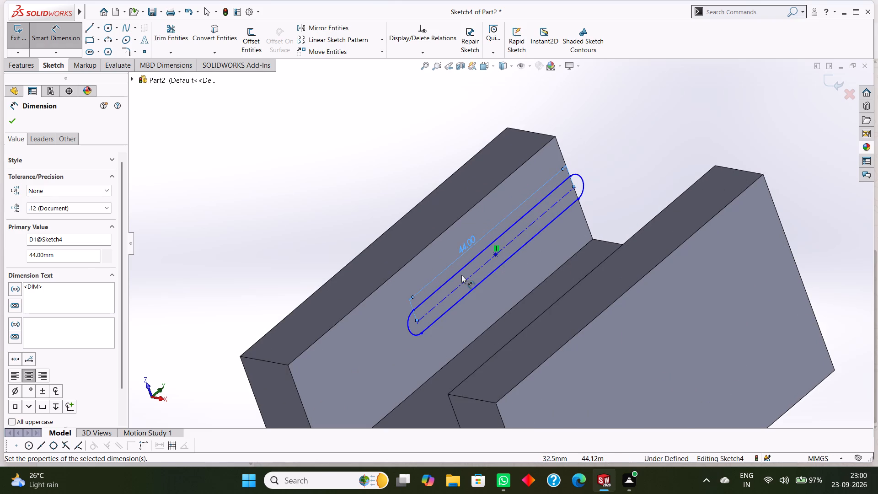
key("Escape")
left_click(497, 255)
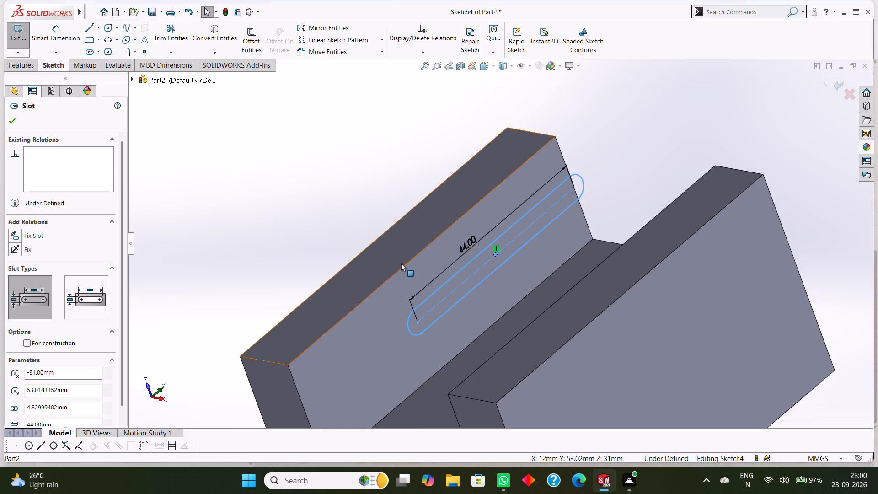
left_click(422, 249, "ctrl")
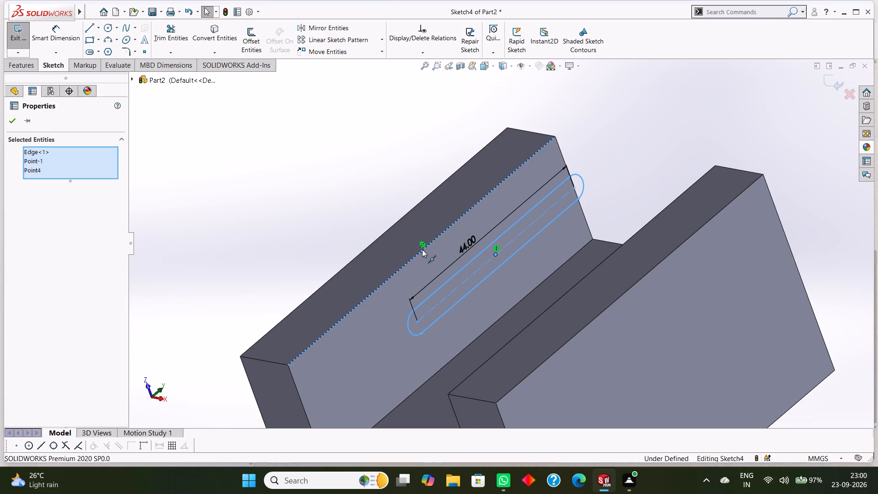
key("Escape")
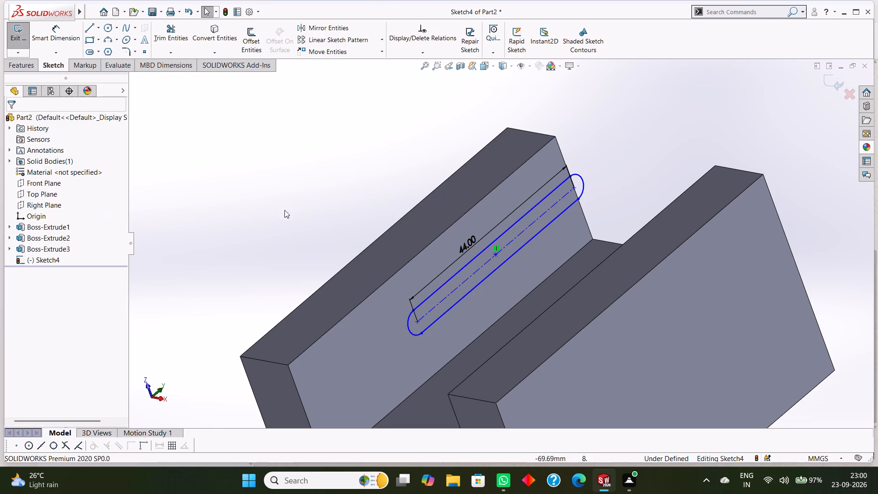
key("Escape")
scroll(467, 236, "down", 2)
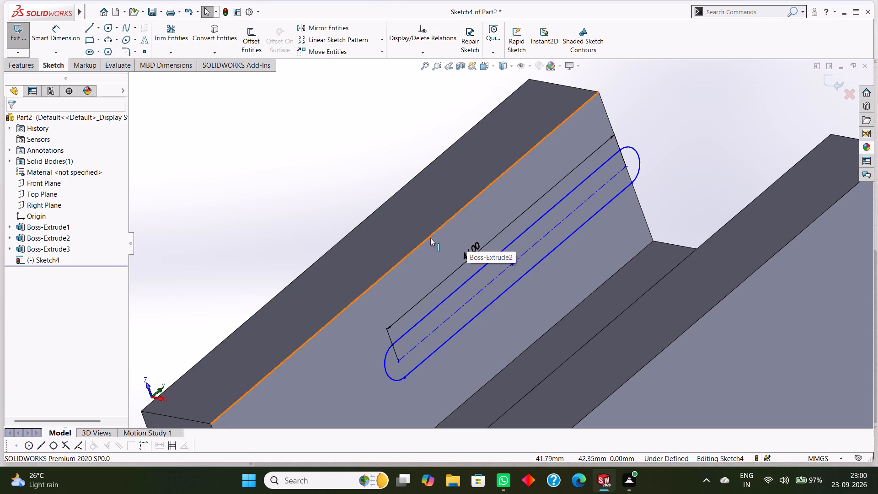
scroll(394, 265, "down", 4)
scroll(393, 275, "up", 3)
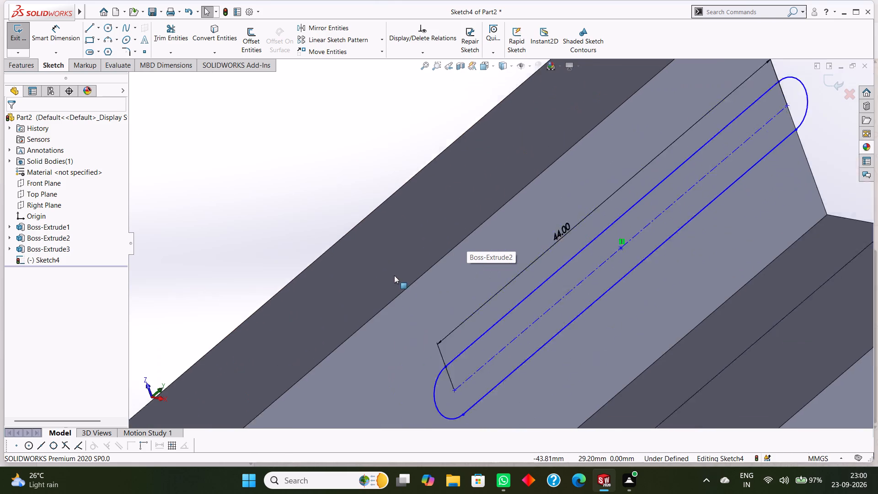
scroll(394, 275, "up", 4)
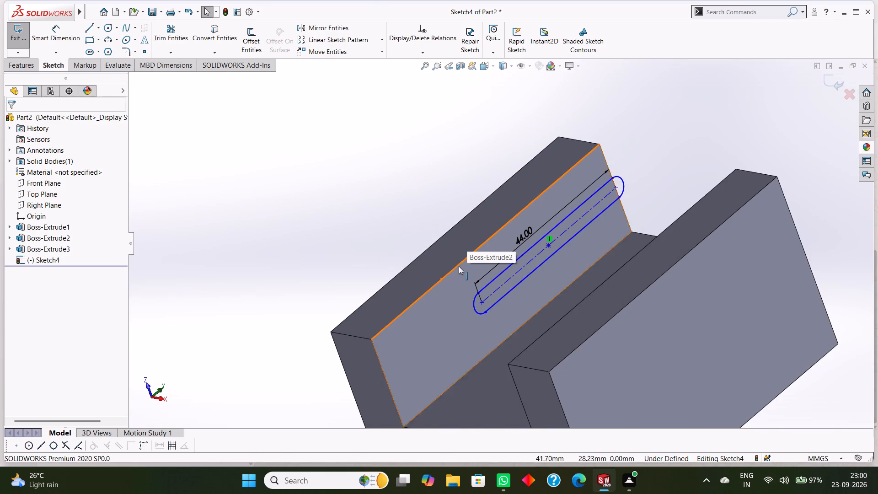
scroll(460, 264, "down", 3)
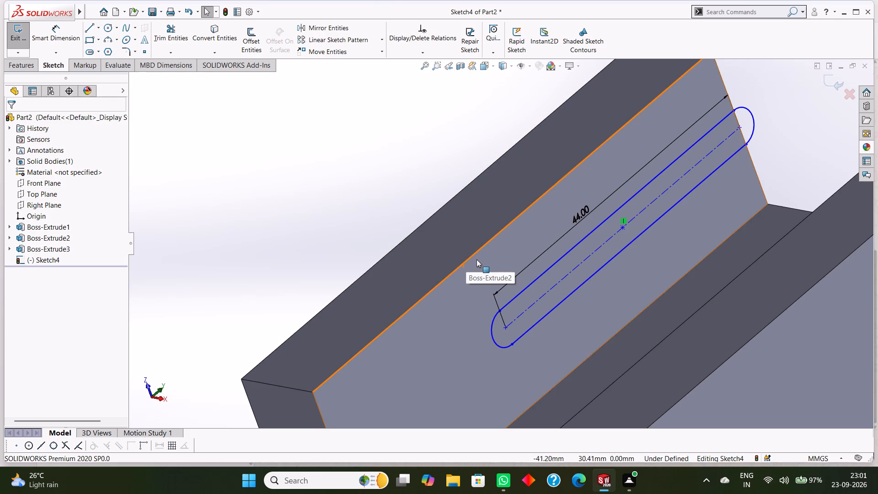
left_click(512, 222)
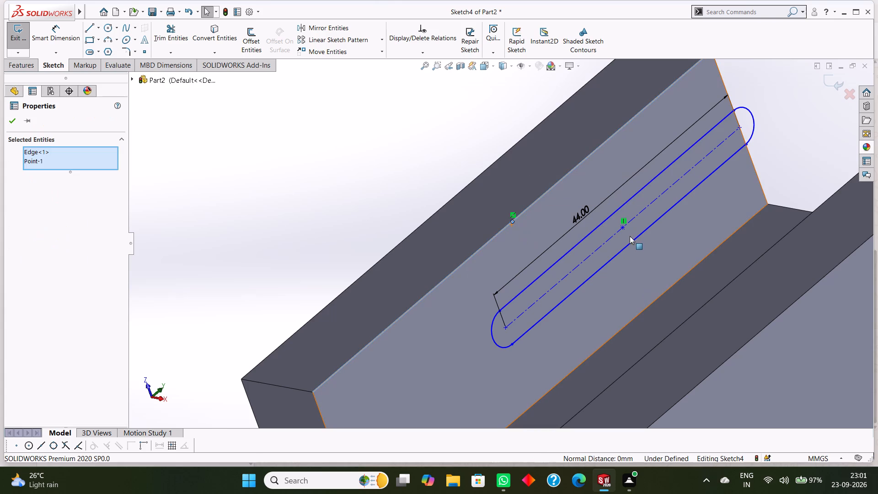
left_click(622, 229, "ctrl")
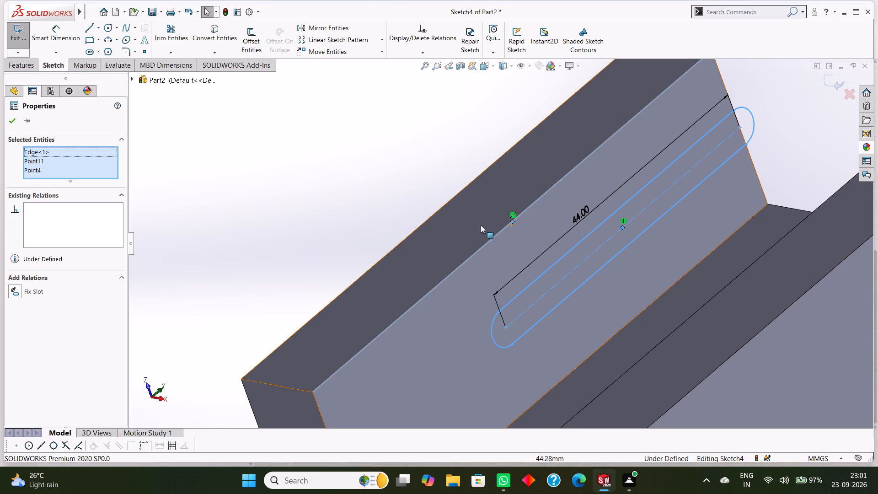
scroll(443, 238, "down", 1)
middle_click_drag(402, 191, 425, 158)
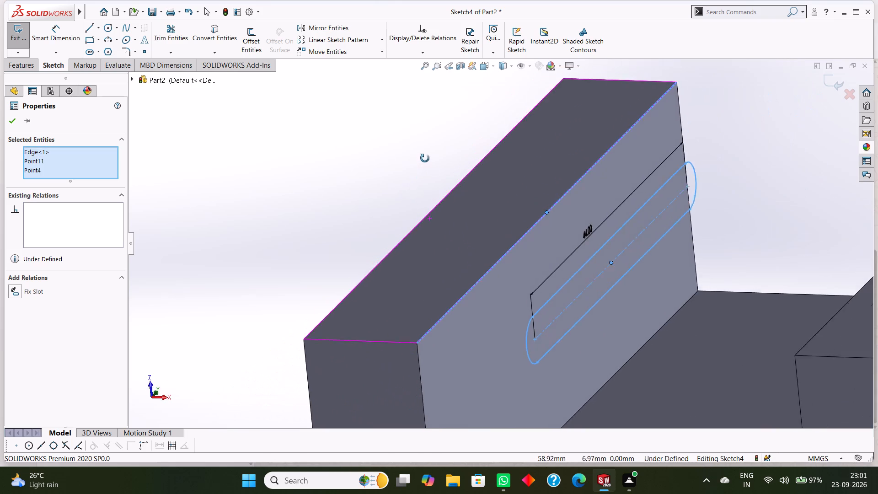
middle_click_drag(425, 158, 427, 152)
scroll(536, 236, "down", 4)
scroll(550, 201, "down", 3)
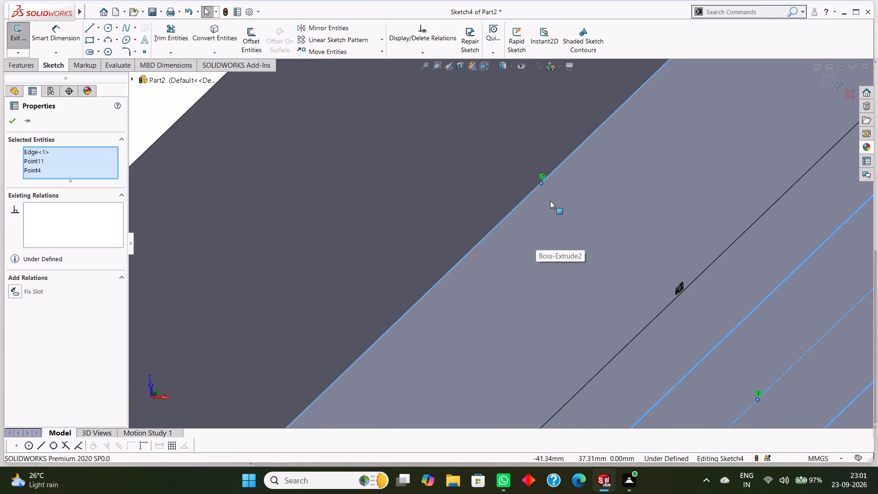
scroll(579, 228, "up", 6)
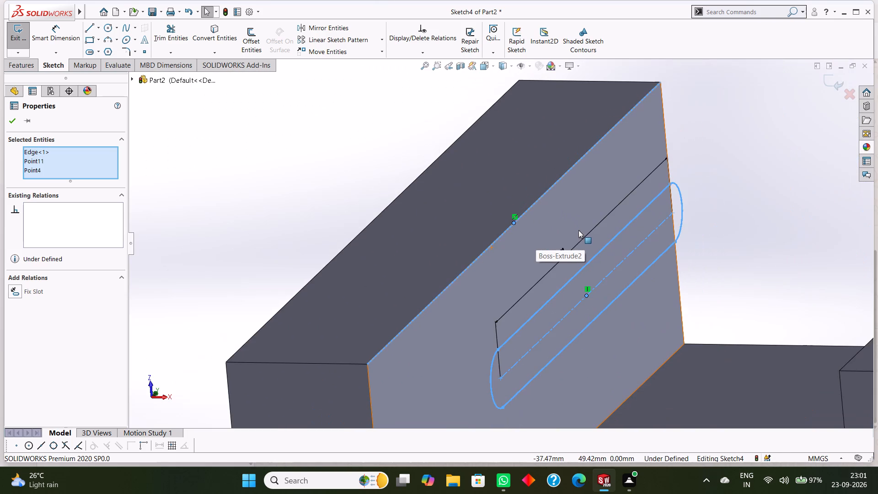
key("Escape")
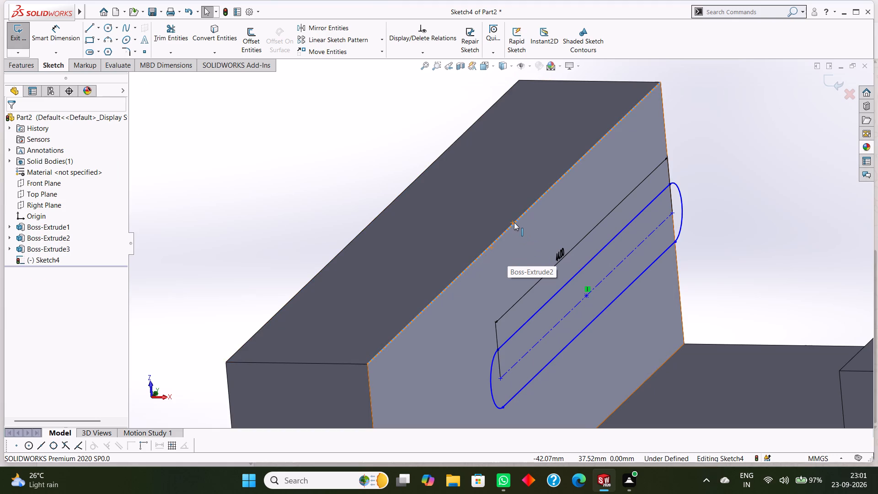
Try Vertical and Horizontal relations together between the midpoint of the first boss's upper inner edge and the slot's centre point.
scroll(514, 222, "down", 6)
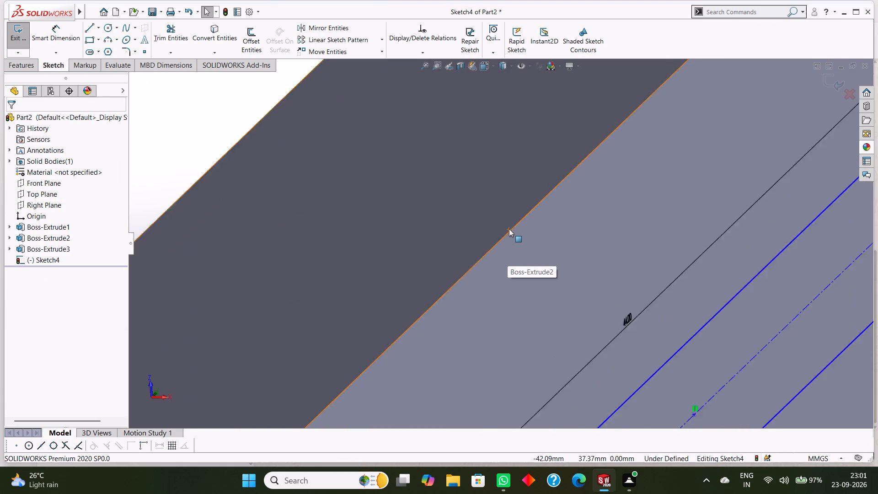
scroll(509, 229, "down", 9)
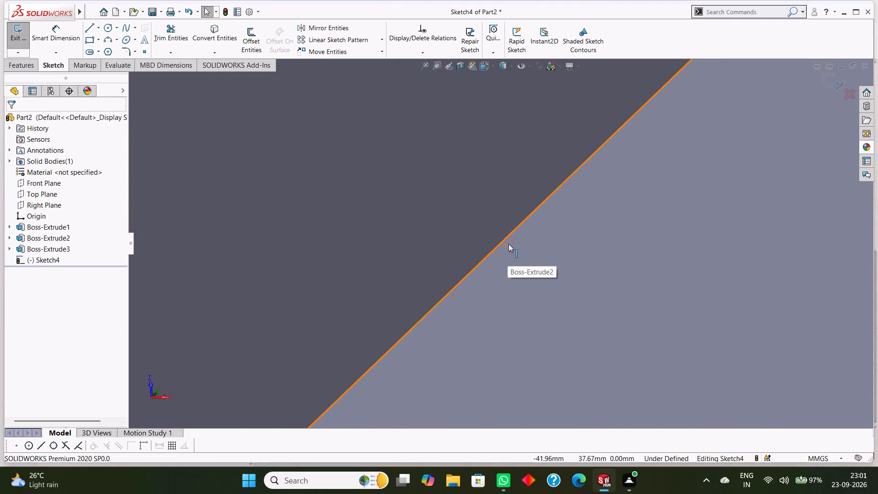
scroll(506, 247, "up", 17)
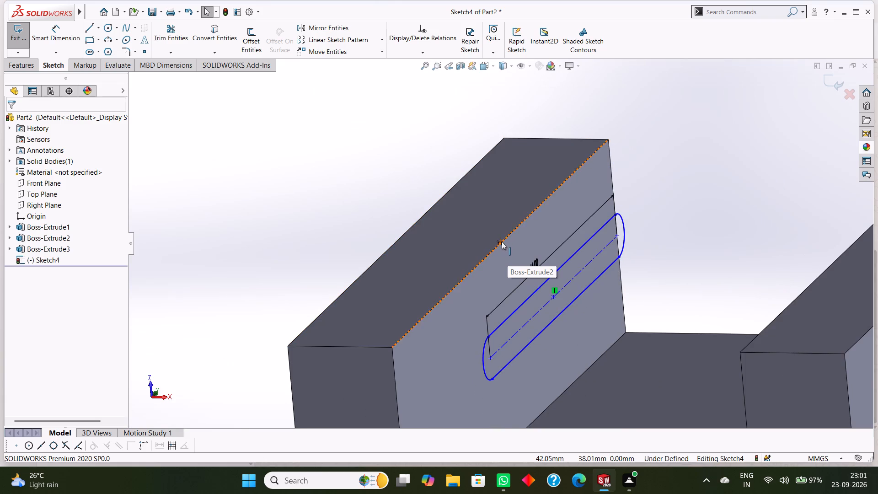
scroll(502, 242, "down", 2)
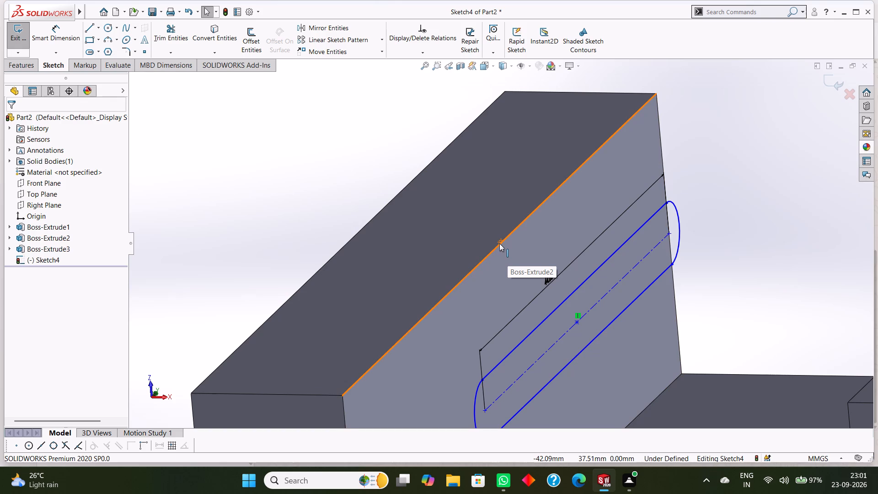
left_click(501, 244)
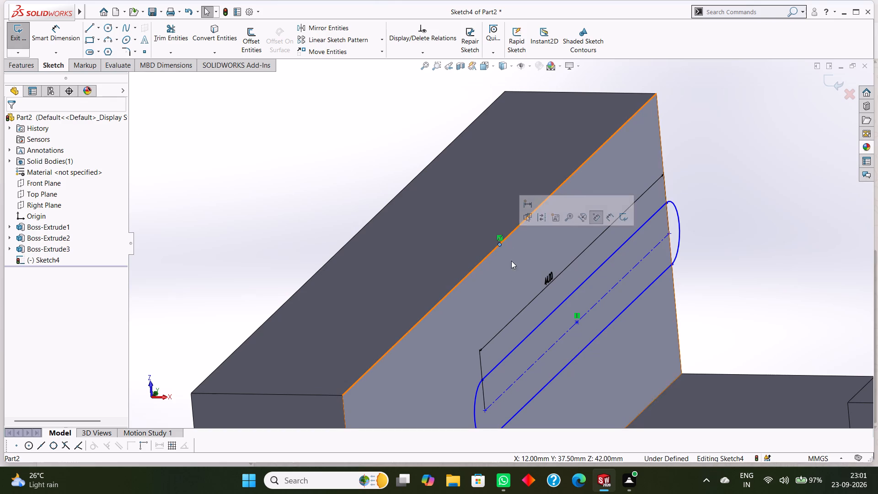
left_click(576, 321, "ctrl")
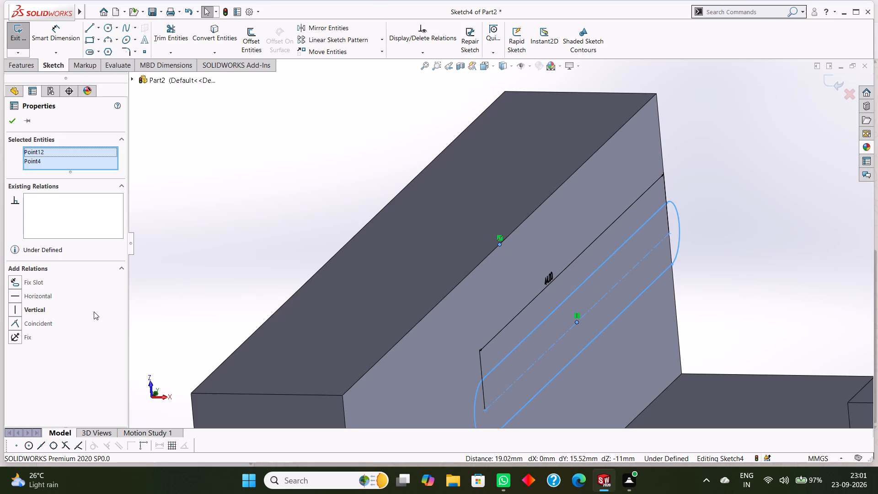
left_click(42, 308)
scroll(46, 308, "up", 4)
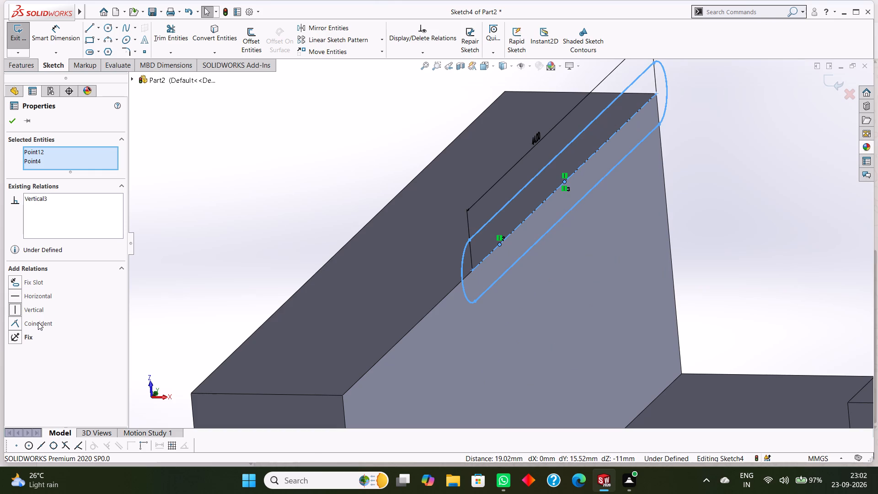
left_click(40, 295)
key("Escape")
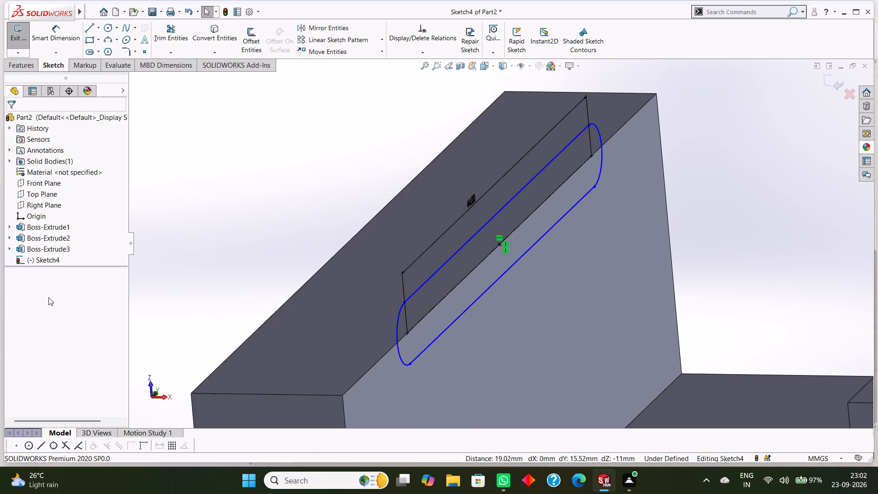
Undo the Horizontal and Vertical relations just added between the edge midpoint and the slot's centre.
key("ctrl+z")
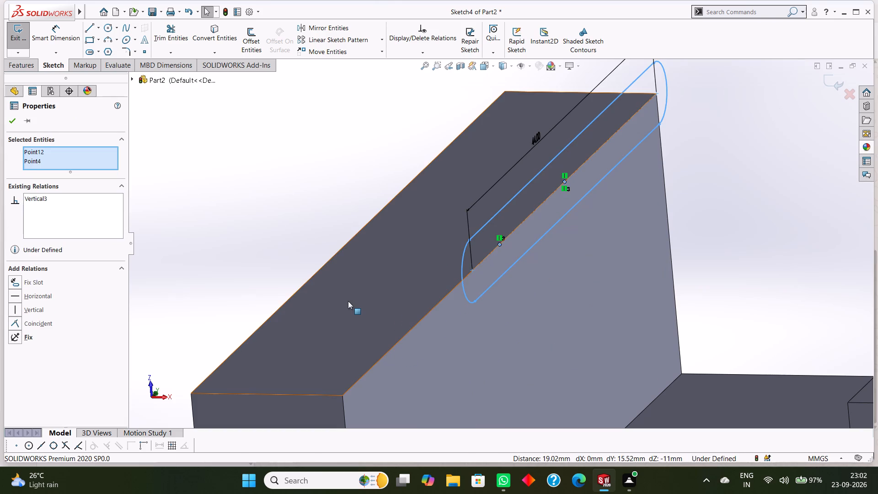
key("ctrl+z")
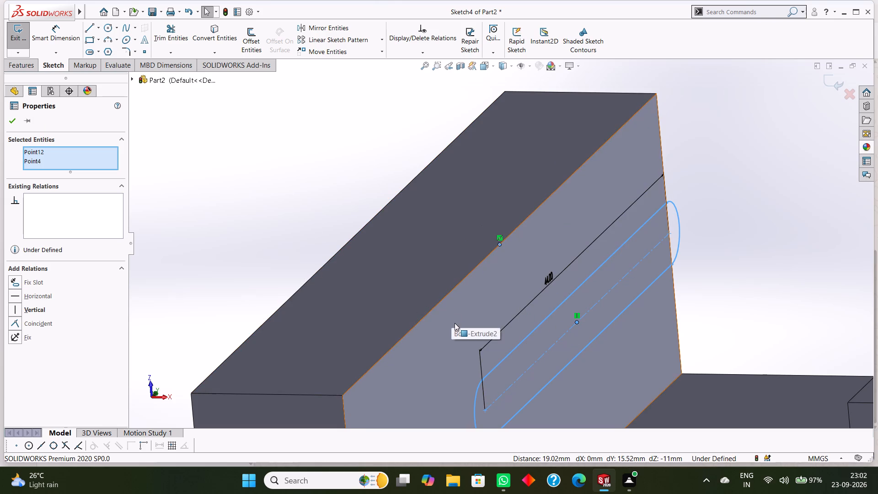
Add only a Horizontal relation between the upper edge's midpoint and the slot's centre point to centre the slot along the boss.
middle_click_drag(455, 323, 433, 295)
scroll(495, 313, "up", 4)
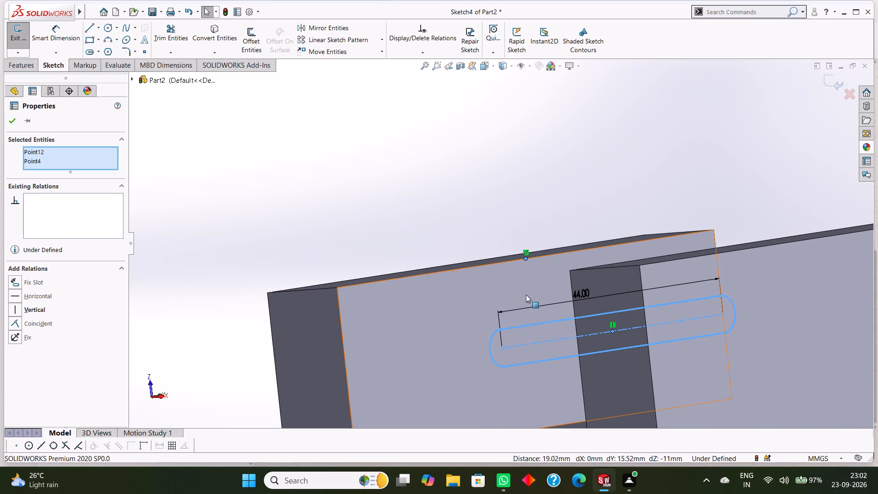
middle_click_drag(529, 293, 499, 343)
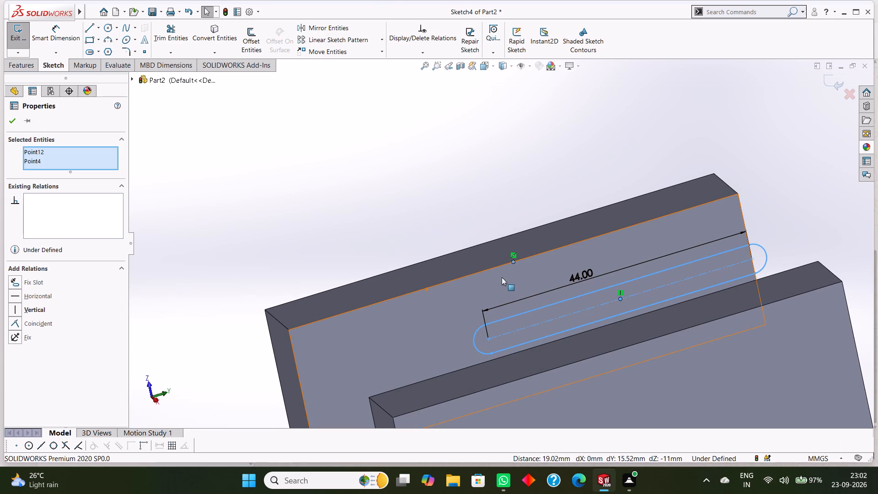
left_click(36, 295)
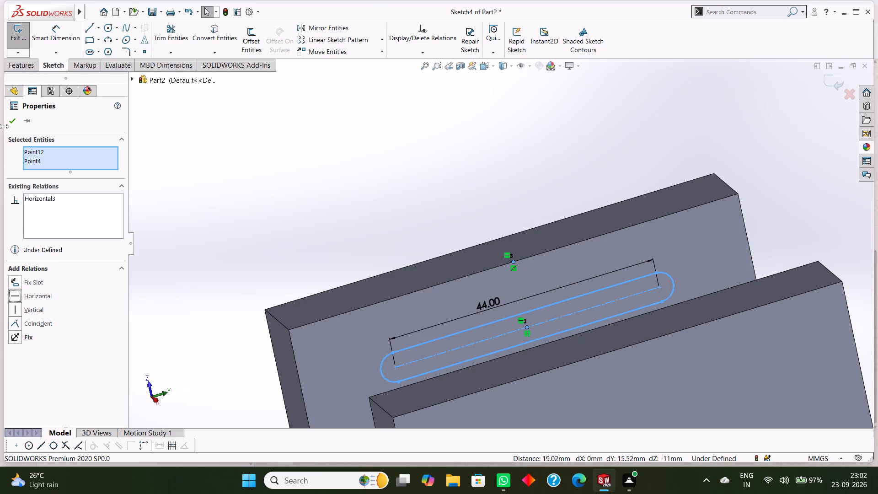
left_click(9, 125)
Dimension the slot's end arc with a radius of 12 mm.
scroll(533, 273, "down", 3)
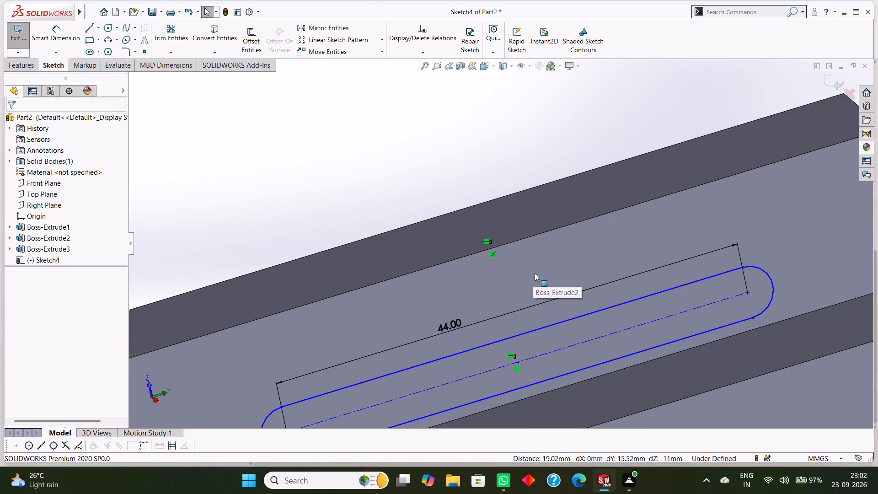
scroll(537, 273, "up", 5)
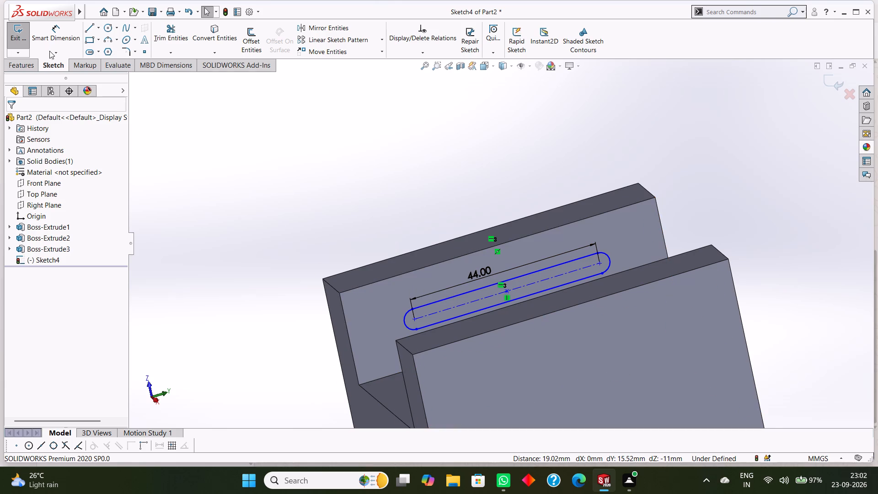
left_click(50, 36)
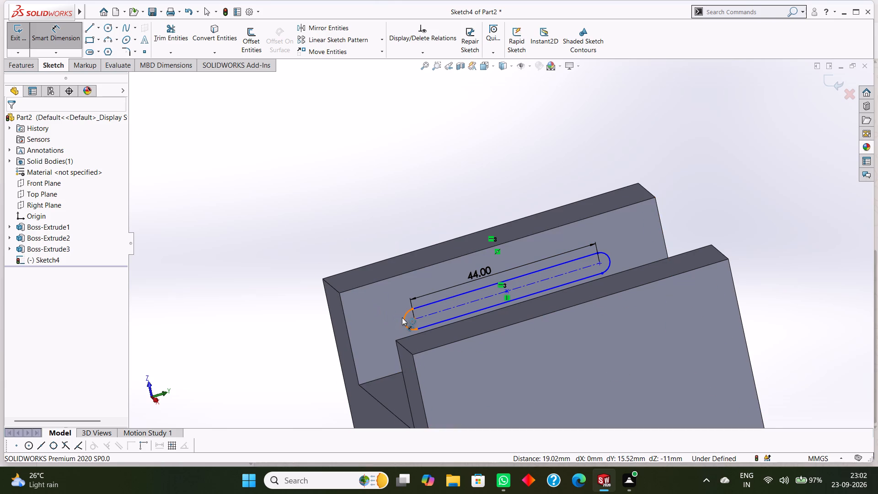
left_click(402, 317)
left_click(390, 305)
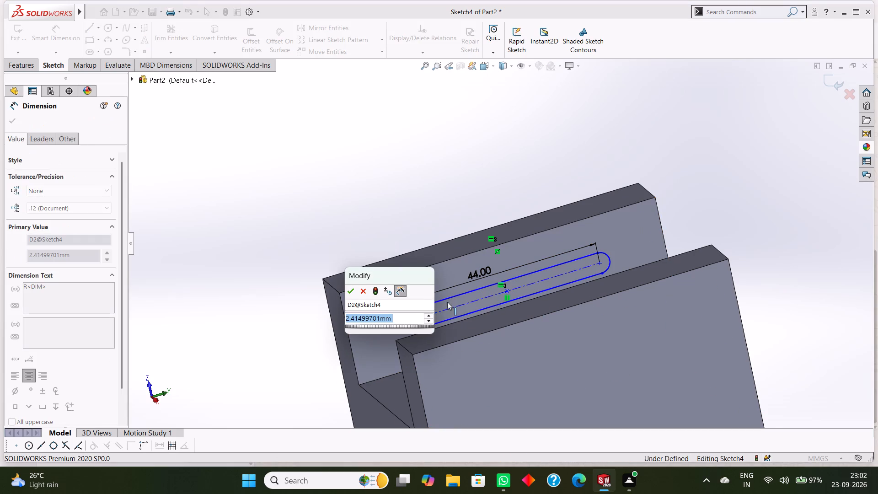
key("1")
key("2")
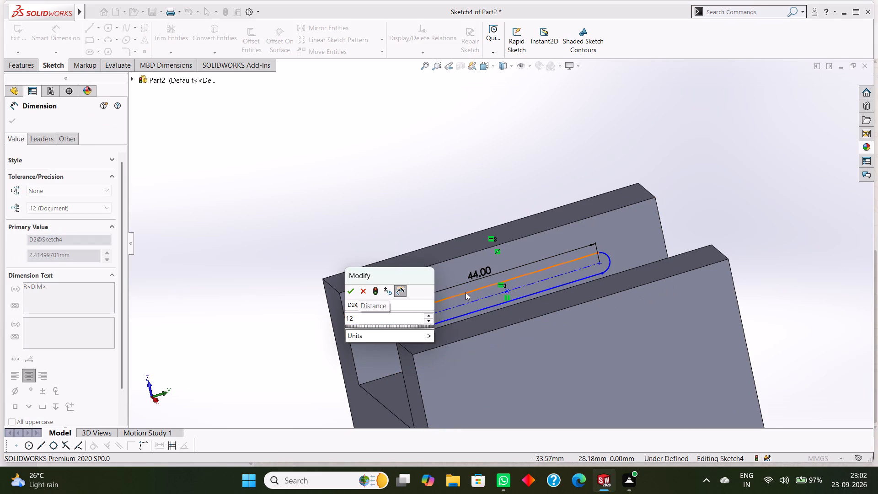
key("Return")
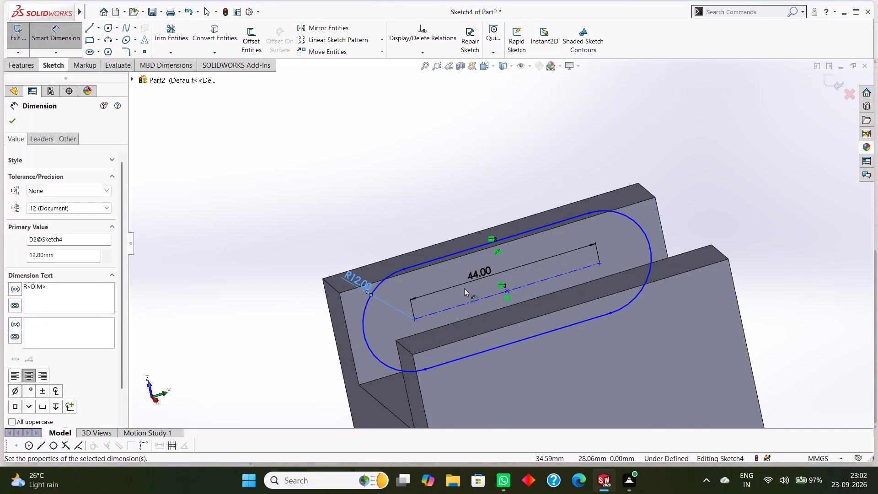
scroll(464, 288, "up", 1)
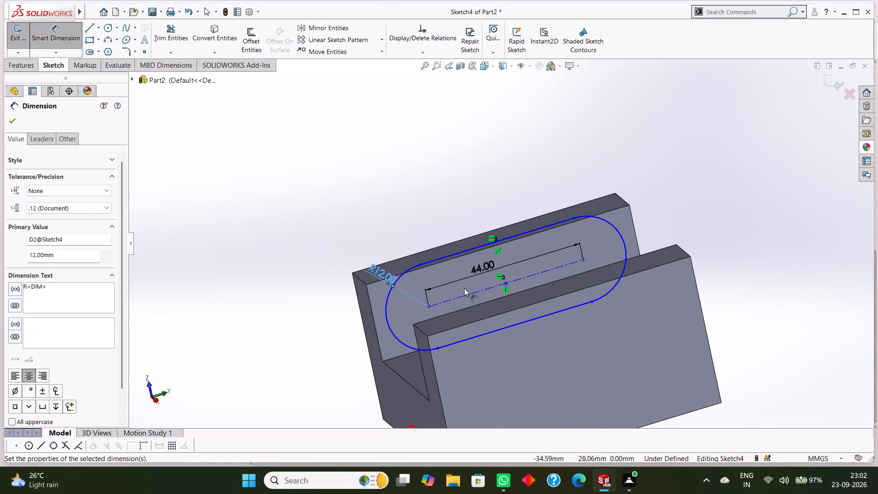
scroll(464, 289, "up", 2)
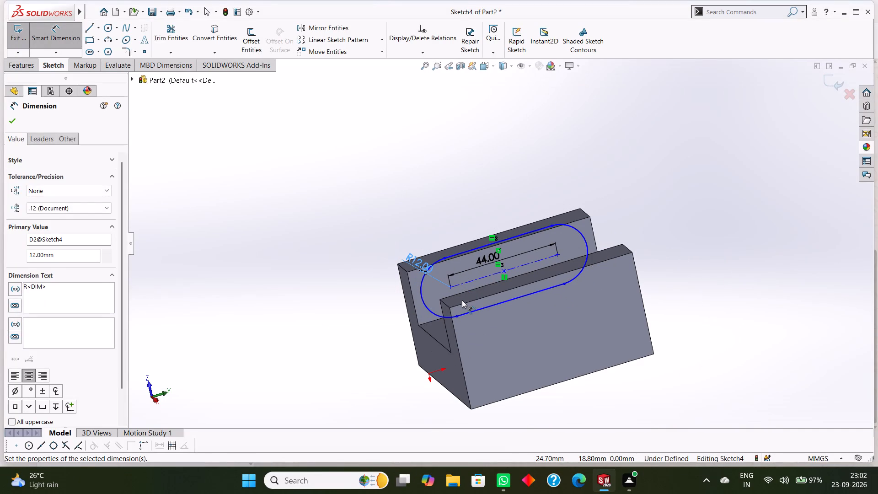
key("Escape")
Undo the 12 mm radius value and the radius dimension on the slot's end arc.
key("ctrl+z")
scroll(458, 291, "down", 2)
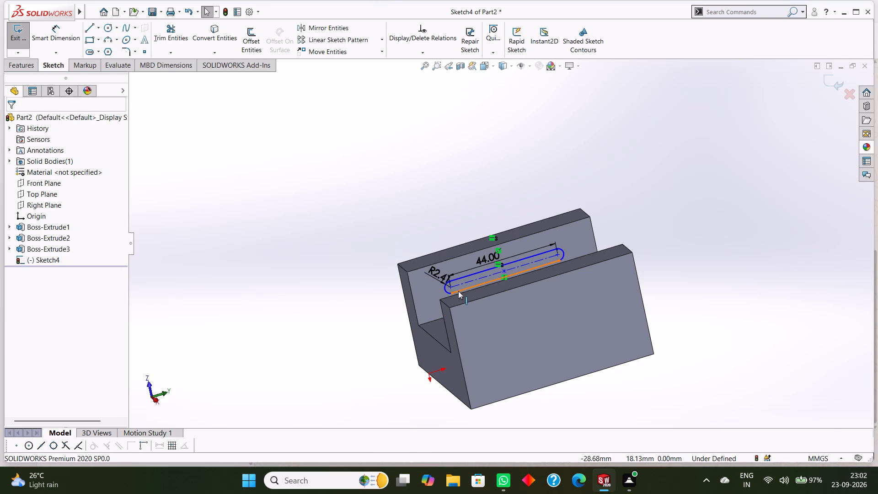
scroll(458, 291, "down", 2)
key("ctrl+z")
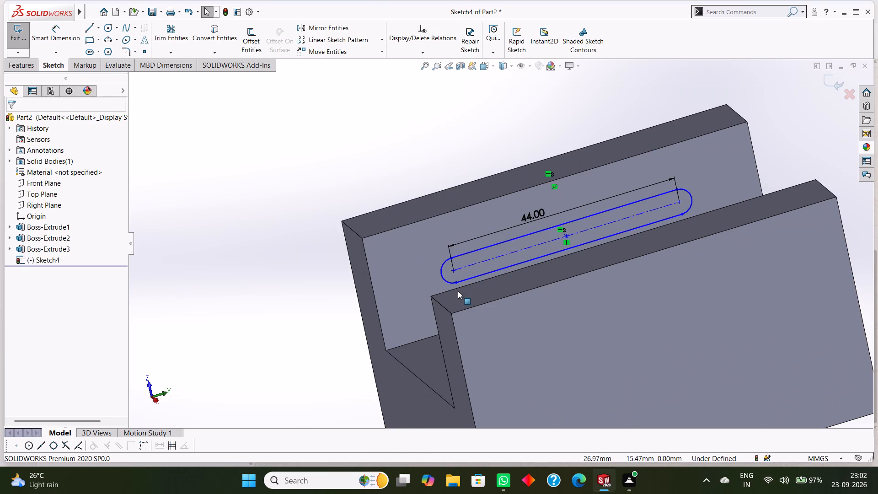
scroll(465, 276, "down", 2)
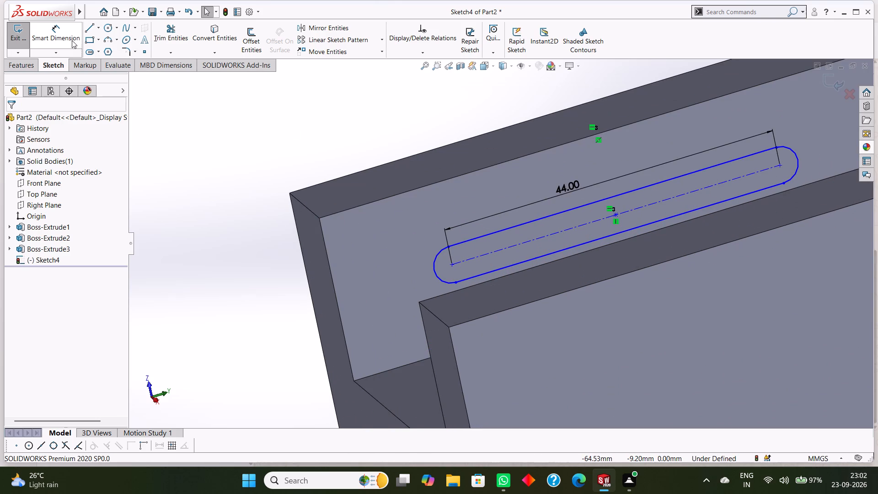
Dimension the slot's width between its two straight sides as 12 mm.
left_click(66, 34)
left_click(493, 232)
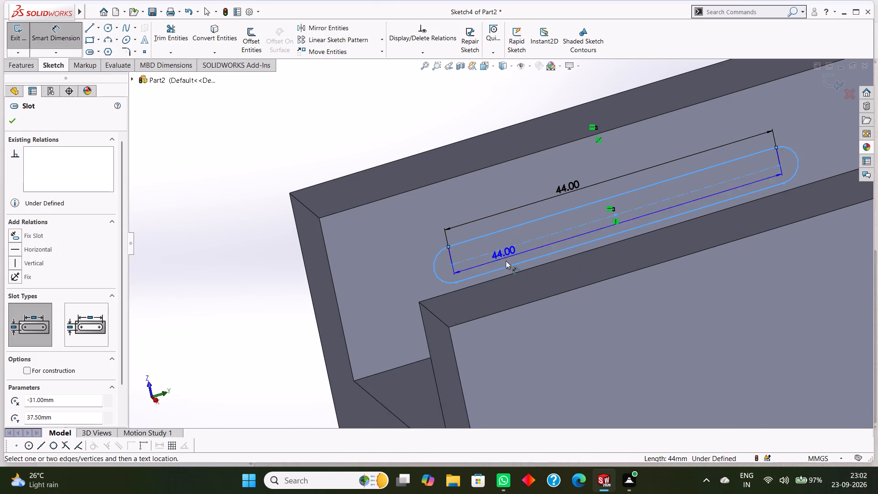
left_click(509, 266)
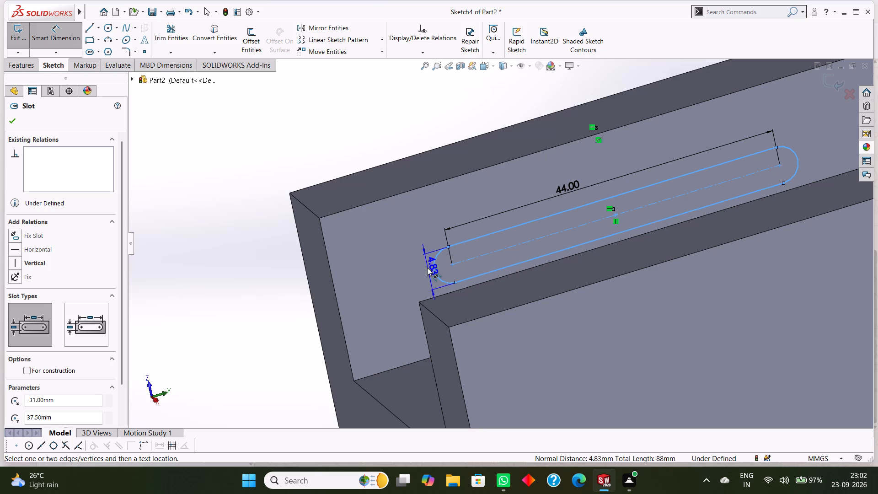
left_click(417, 269)
type("12")
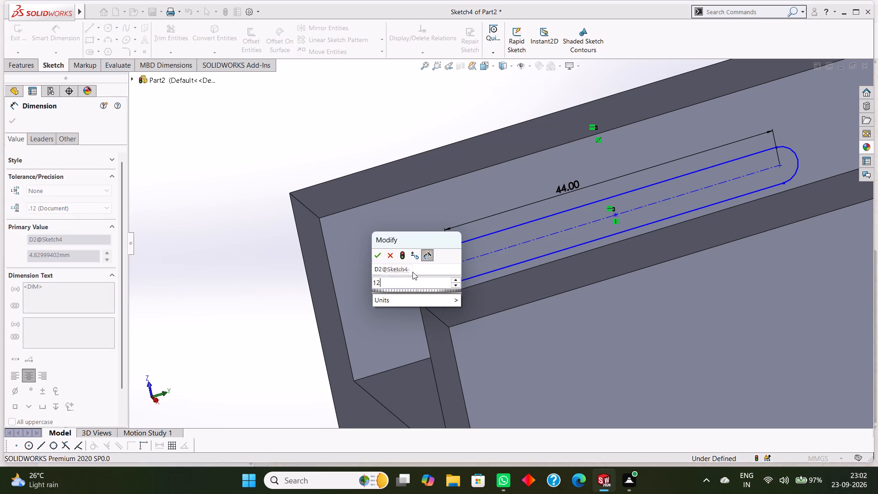
key("Return")
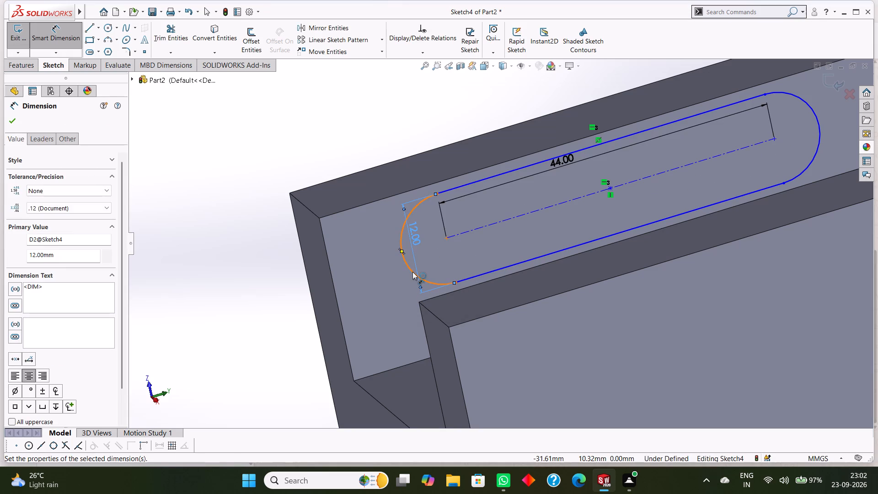
scroll(436, 280, "up", 3)
scroll(486, 249, "down", 4)
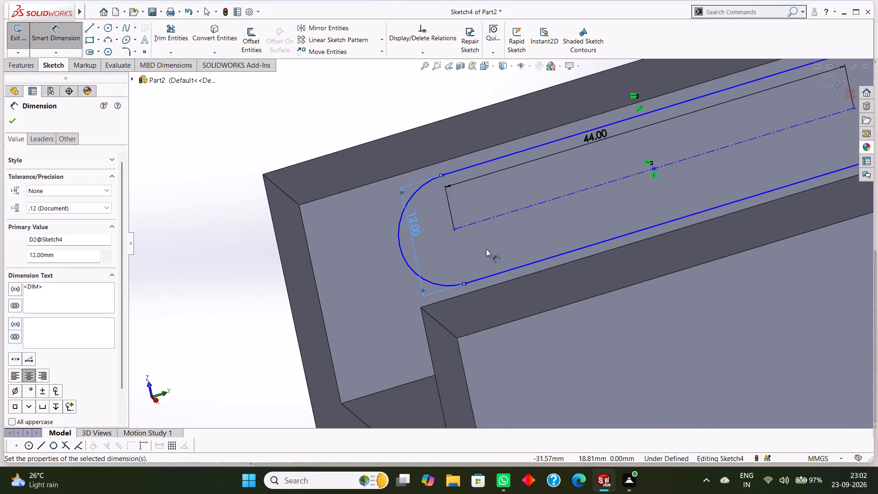
scroll(488, 247, "up", 5)
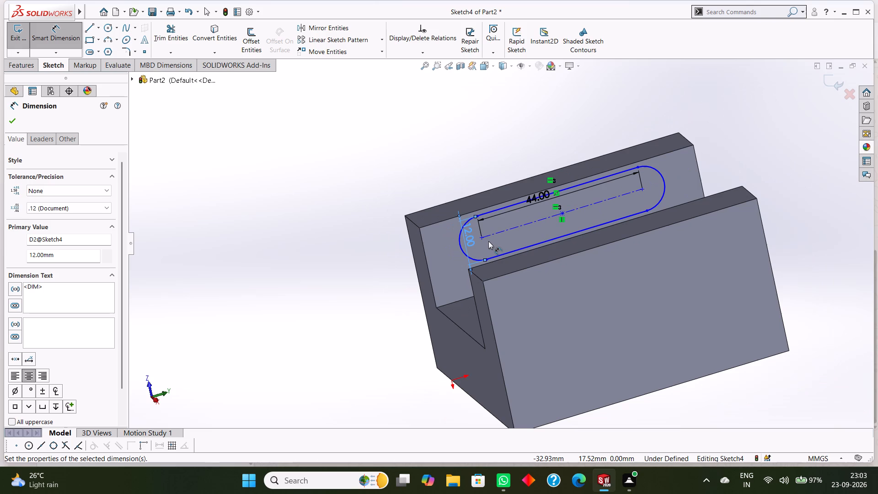
scroll(488, 241, "down", 1)
scroll(488, 241, "up", 1)
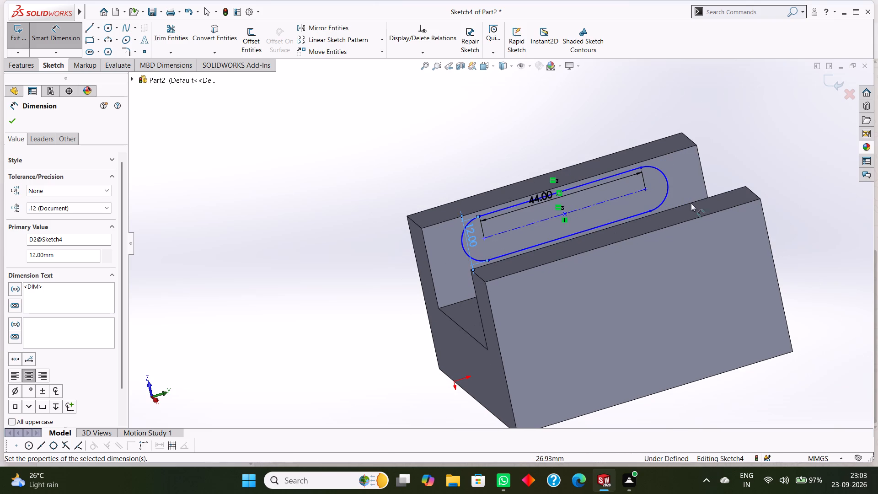
middle_click_drag(760, 123, 789, 119)
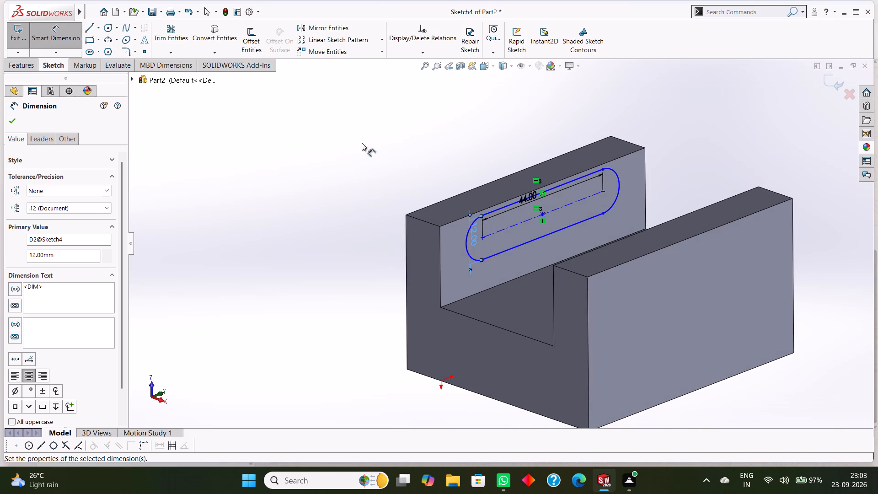
left_click(16, 121)
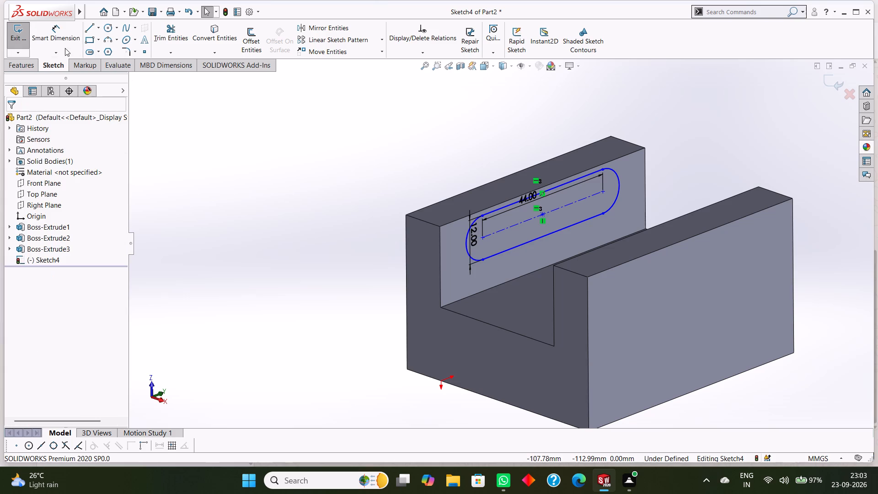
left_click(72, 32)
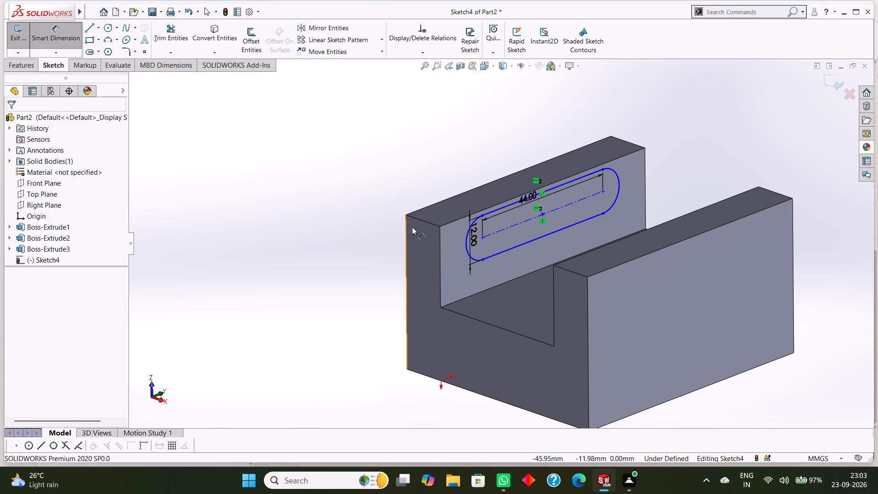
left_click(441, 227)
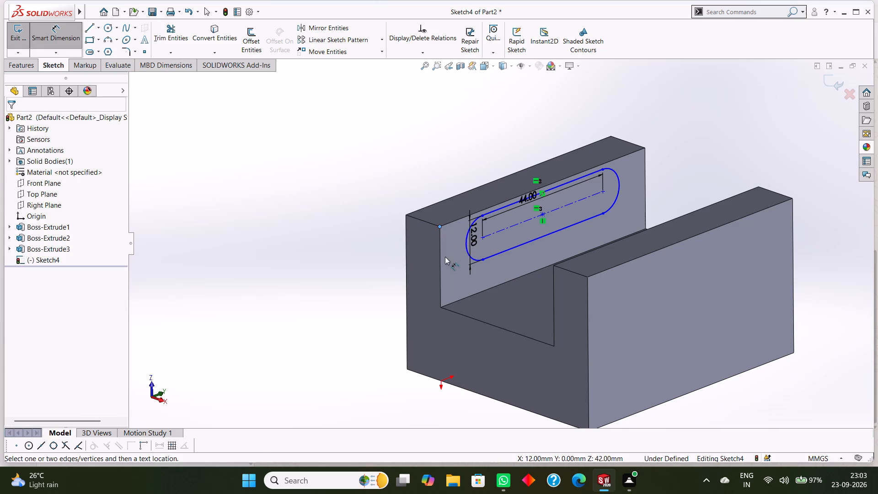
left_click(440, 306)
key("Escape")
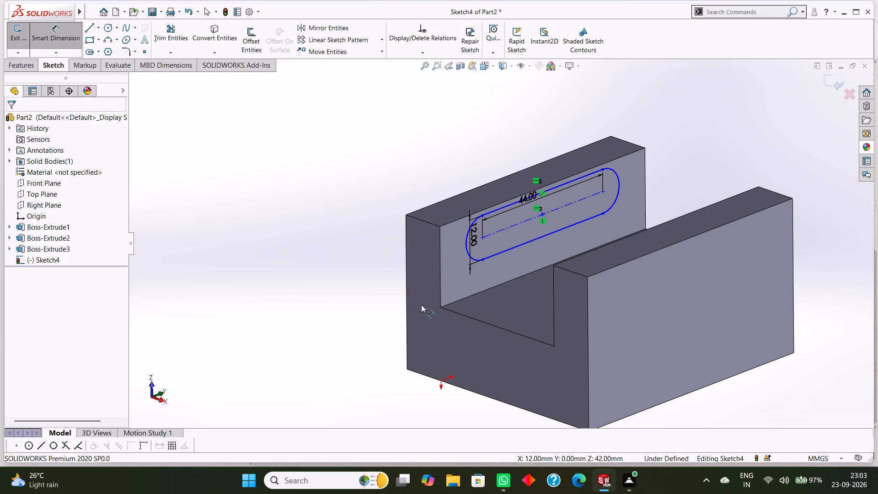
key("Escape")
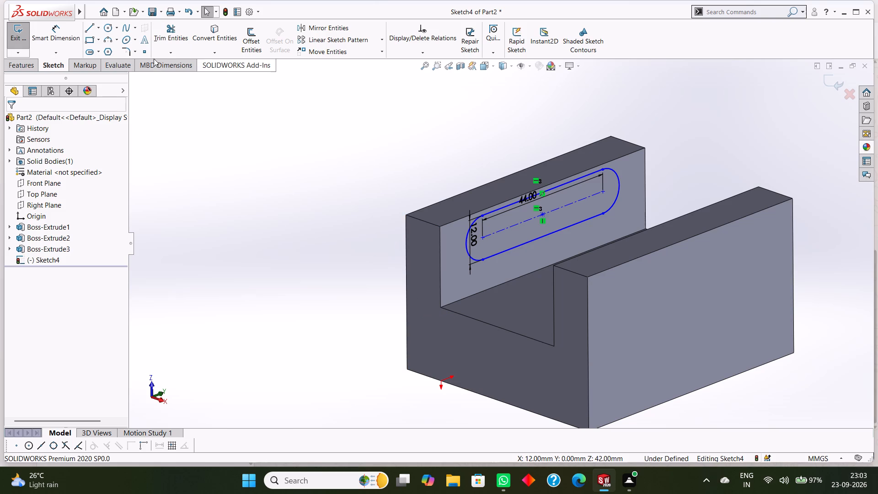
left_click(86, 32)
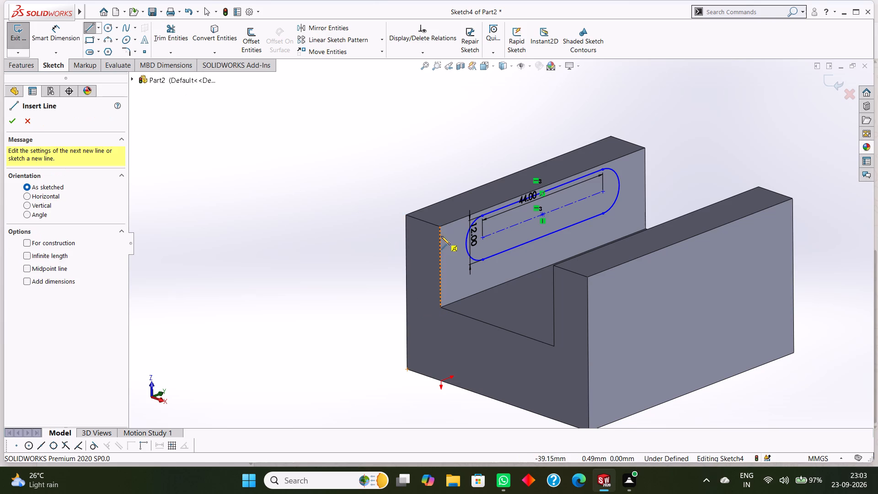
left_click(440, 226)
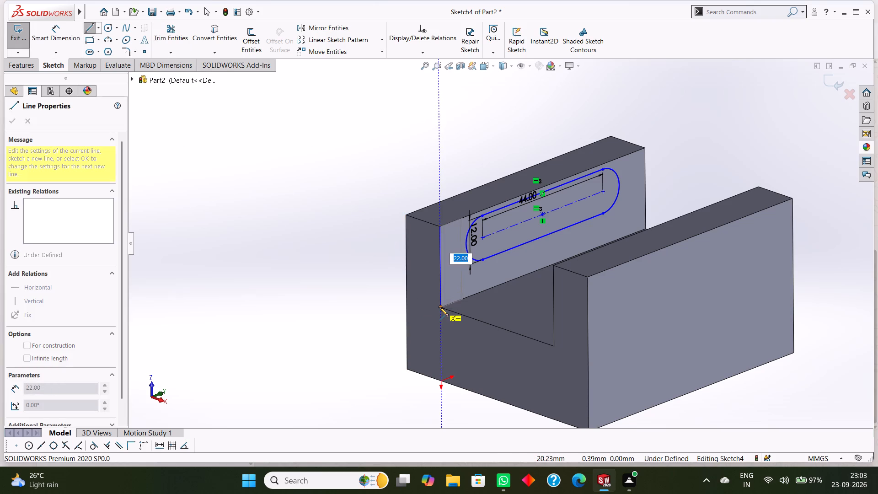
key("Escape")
Dimension the slot's centre point 11 mm below the boss's upper edge.
scroll(536, 249, "down", 4)
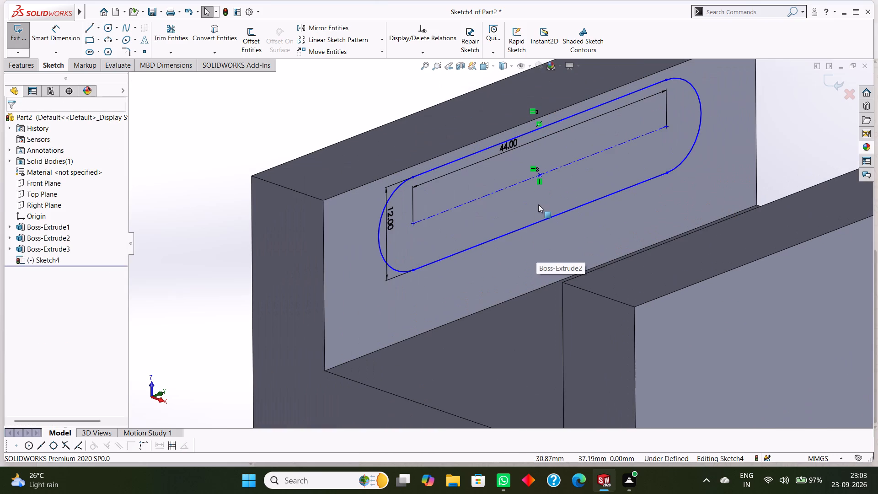
scroll(538, 204, "up", 3)
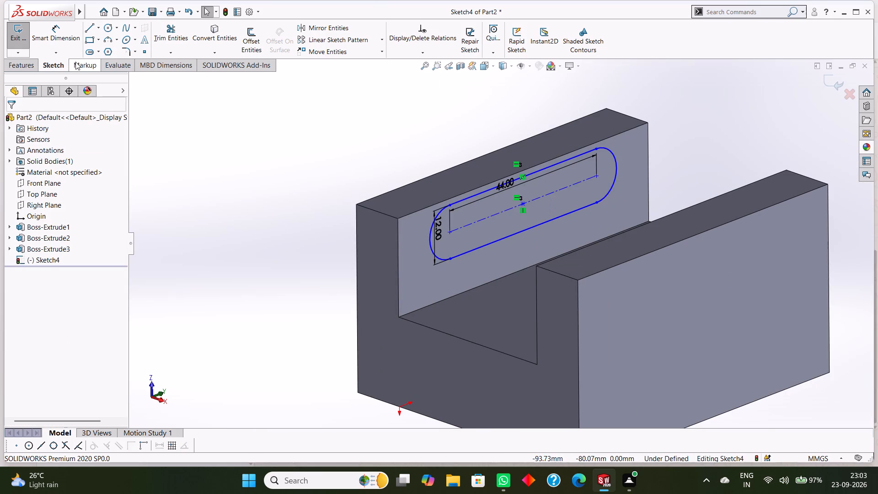
left_click(53, 40)
scroll(545, 177, "down", 4)
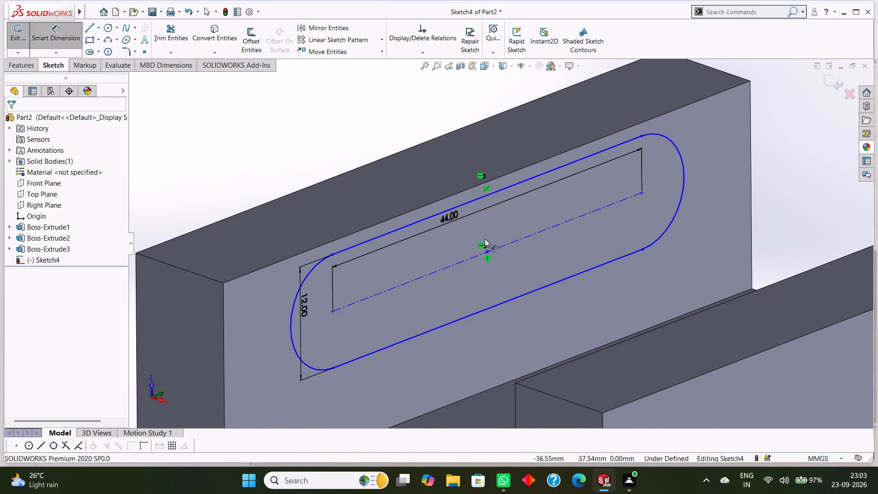
left_click(487, 254)
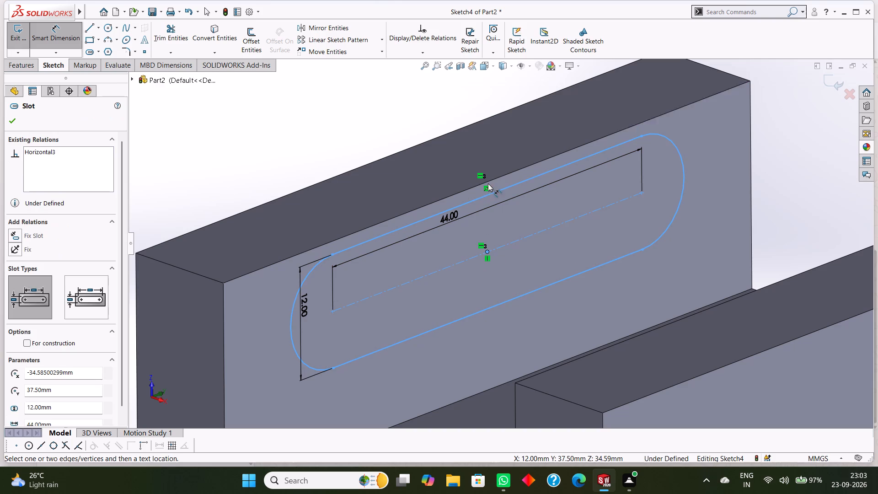
left_click(491, 181)
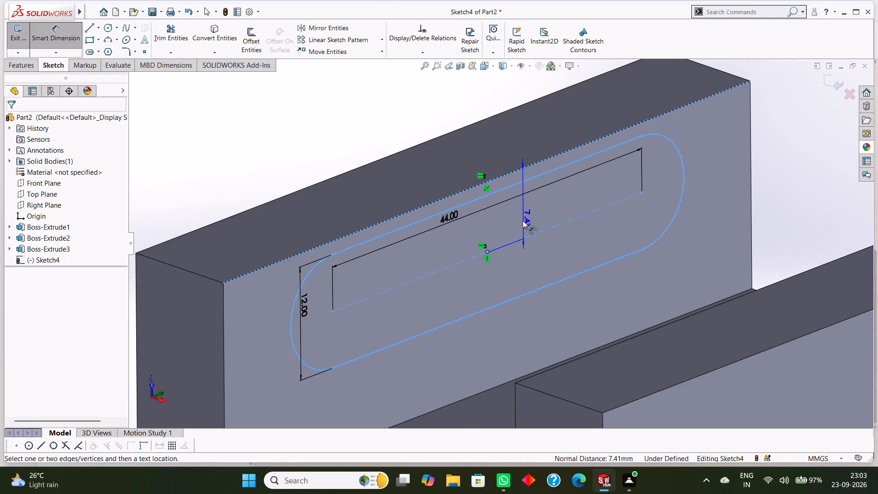
left_click(523, 220)
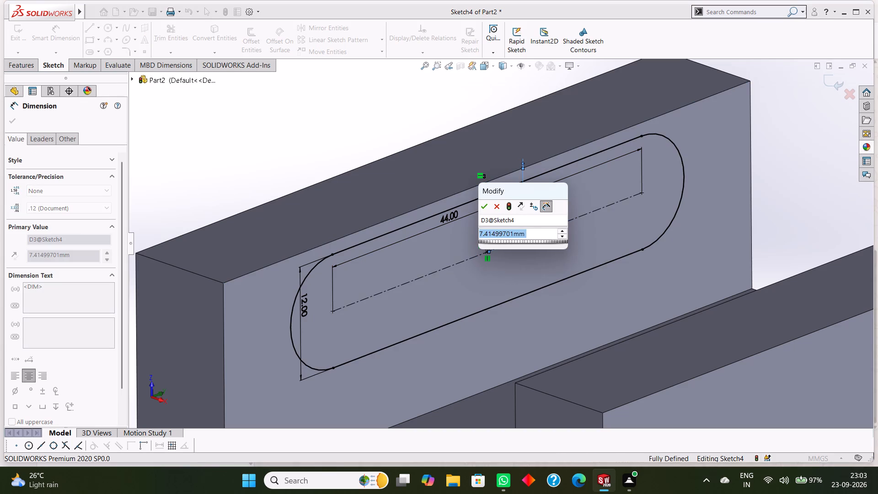
type("11")
key("Return")
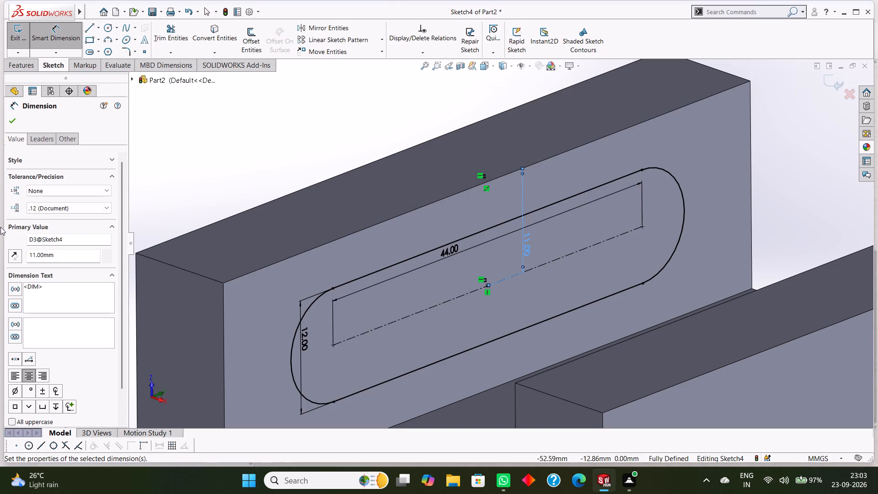
left_click(13, 124)
Cut-extrude the slot sketch with the Through All end condition through the side boss.
scroll(466, 207, "up", 3)
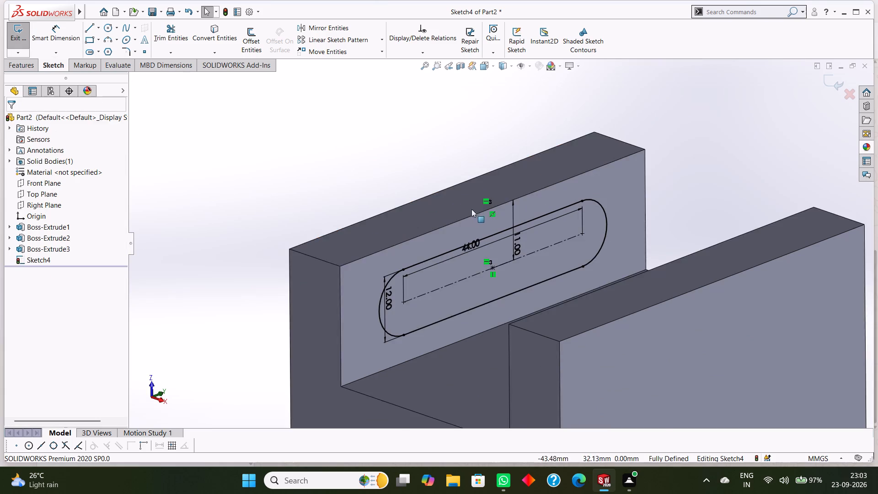
scroll(476, 215, "up", 5)
middle_click_drag(366, 169, 386, 188)
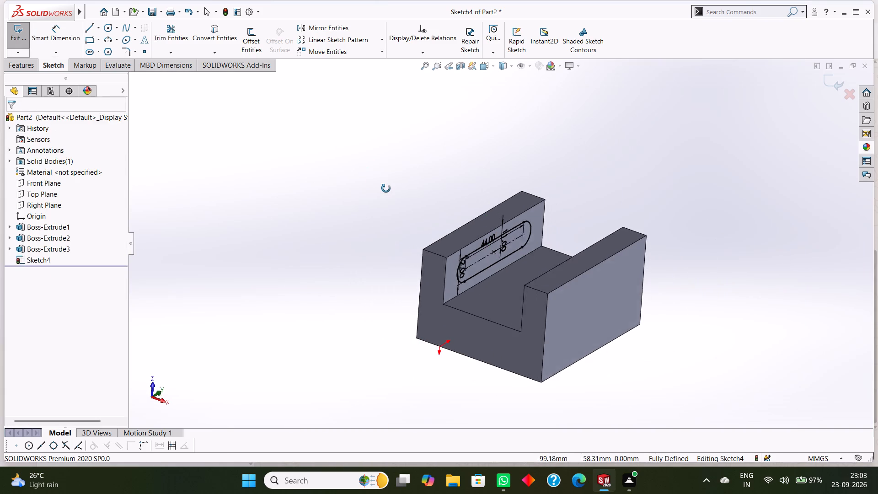
middle_click_drag(386, 188, 386, 189)
left_click(17, 64)
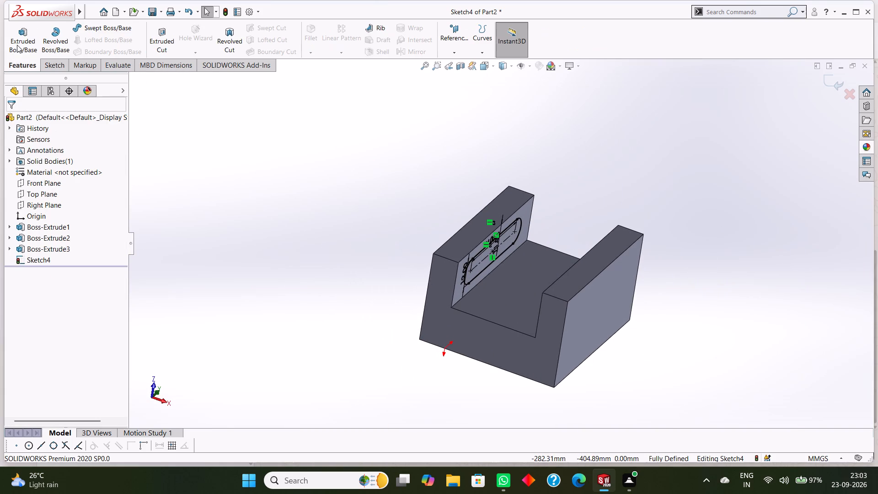
left_click(160, 37)
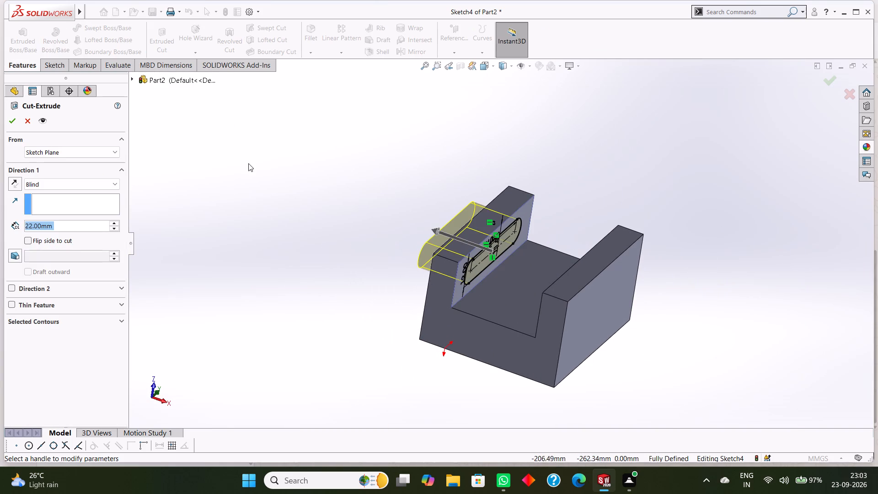
left_click(64, 183)
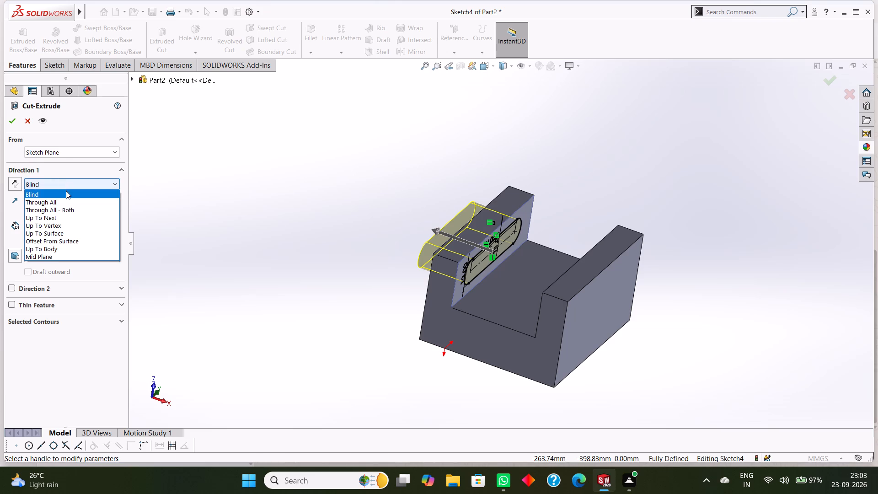
left_click(58, 205)
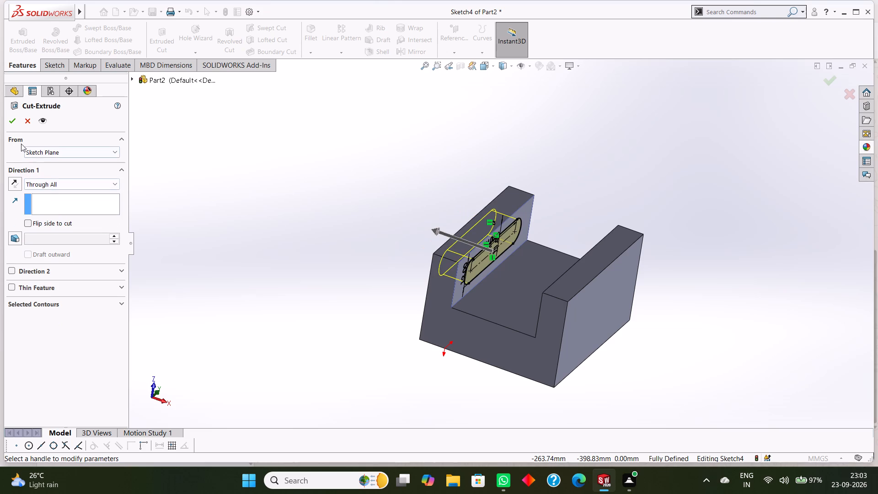
left_click(11, 118)
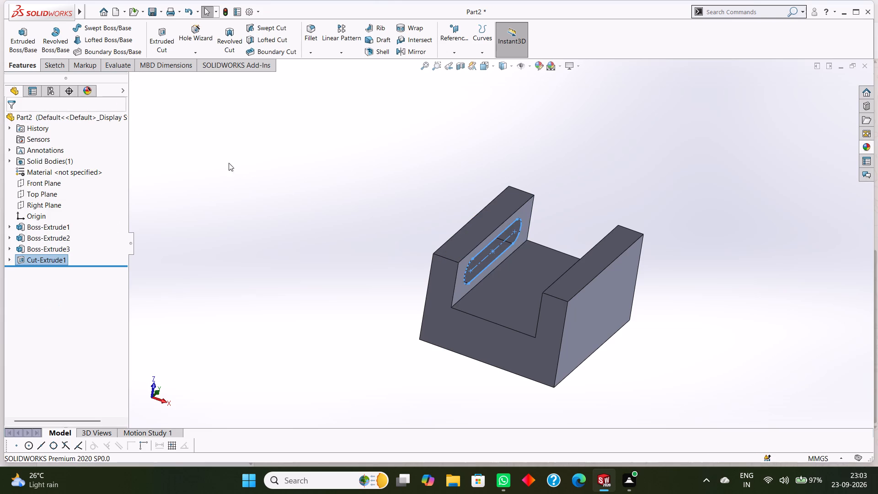
left_click(304, 156)
Start a new sketch on the inner face of the side boss opposite the slotted one, viewed straight on.
middle_click_drag(330, 171, 328, 181)
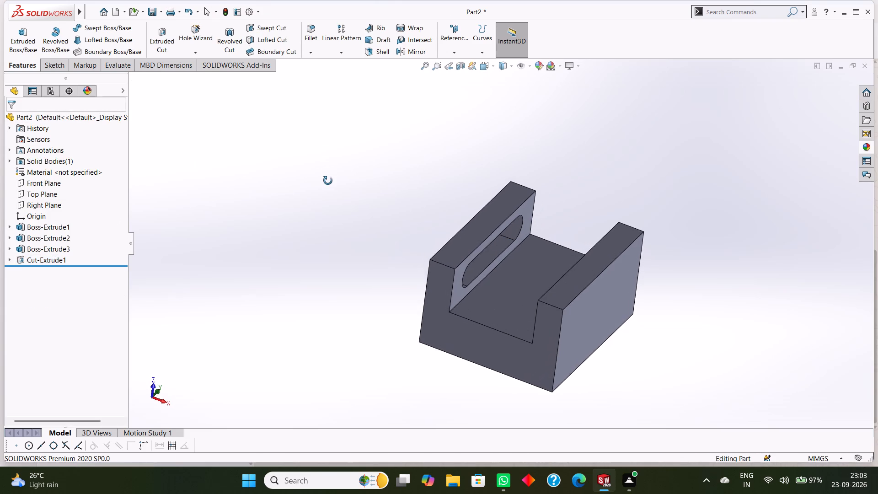
middle_click_drag(328, 181, 344, 173)
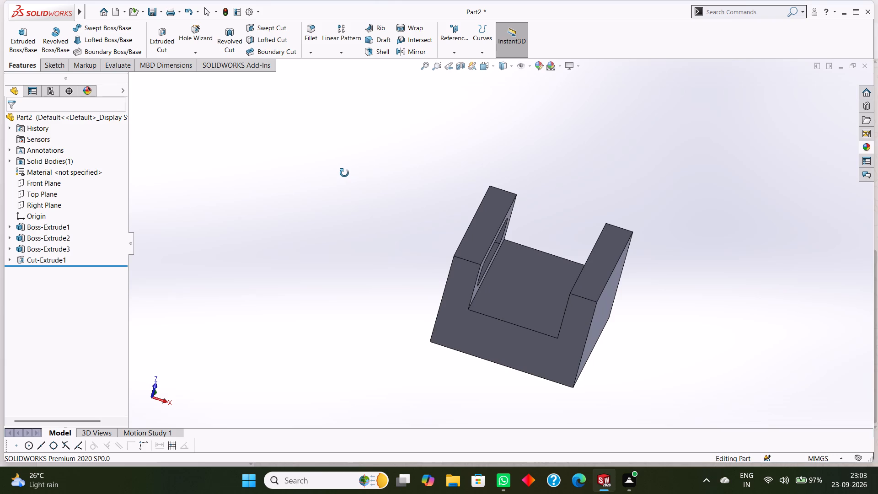
middle_click_drag(344, 173, 350, 172)
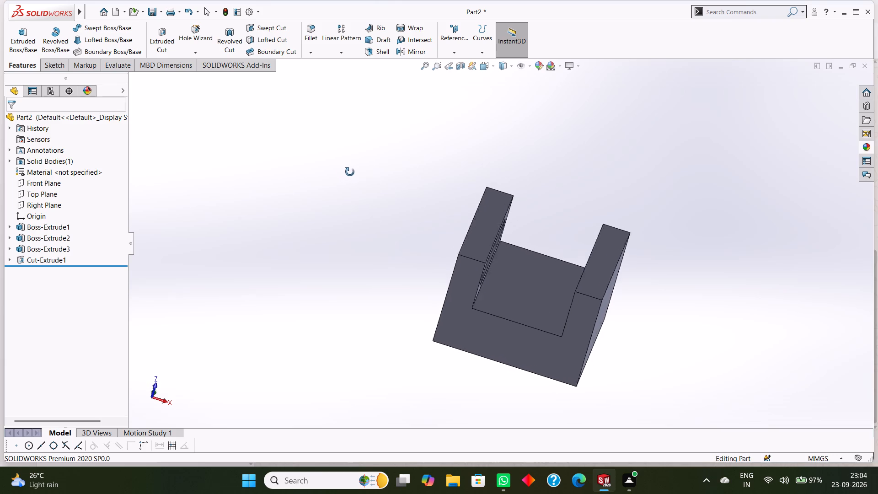
middle_click_drag(350, 172, 362, 203)
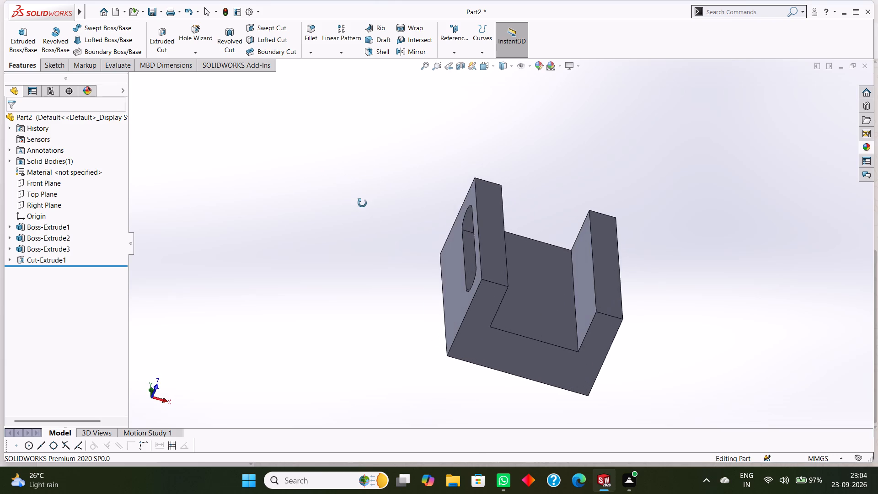
middle_click_drag(362, 203, 363, 205)
left_click(576, 266)
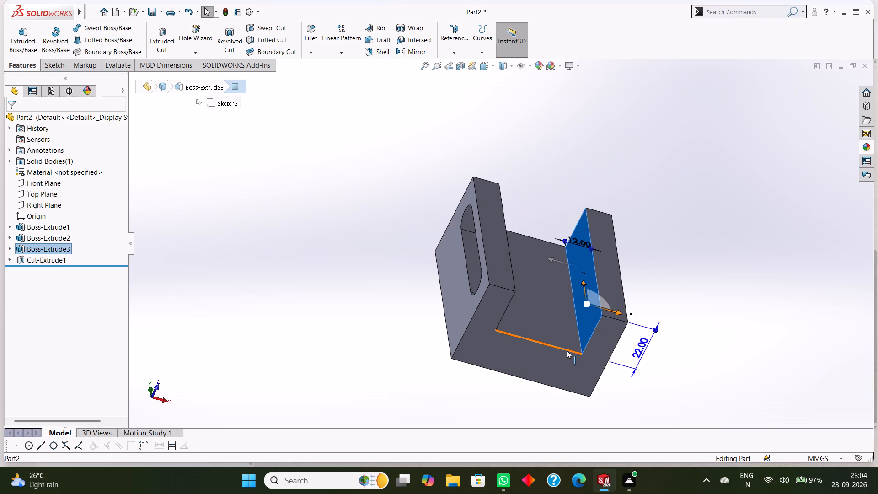
key("ctrl+8")
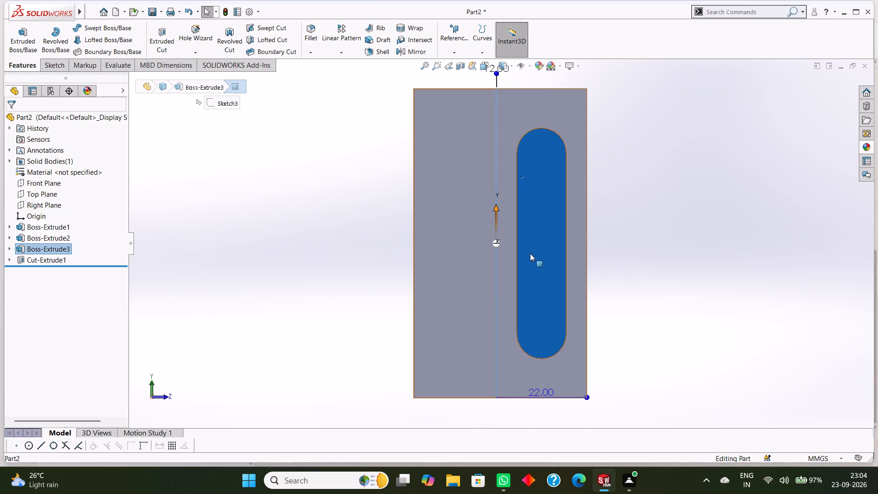
right_click(534, 220)
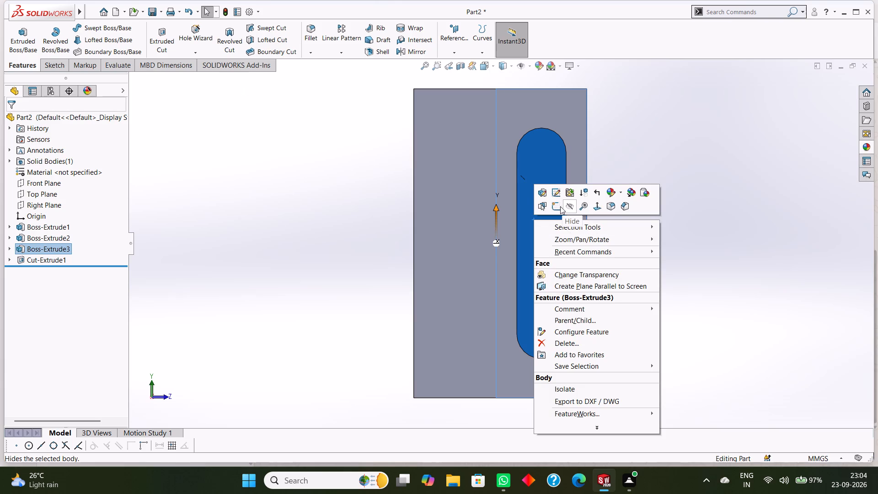
left_click(557, 206)
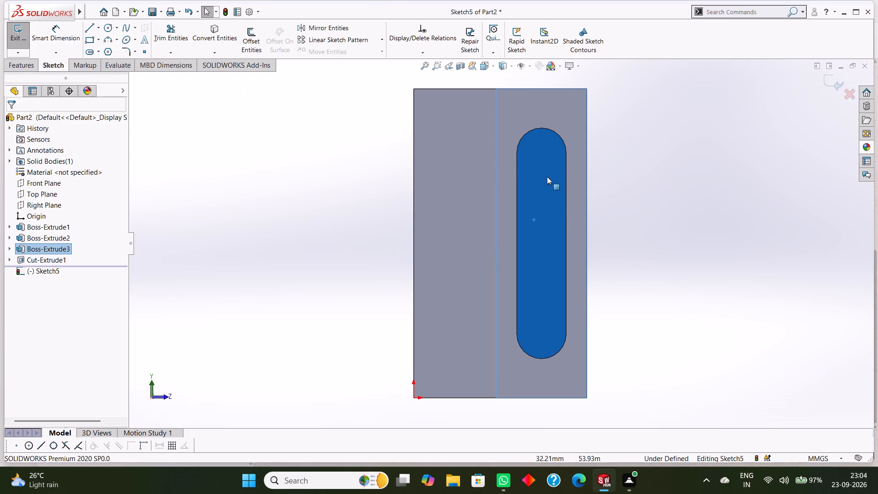
key("Escape")
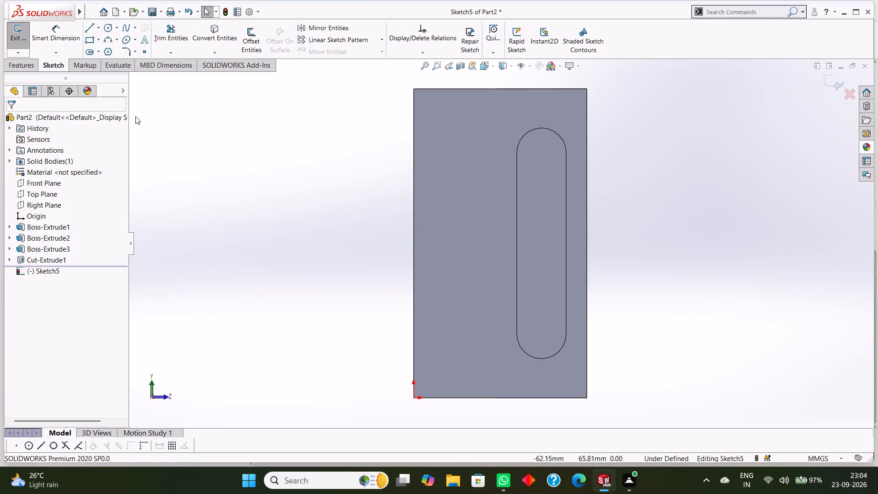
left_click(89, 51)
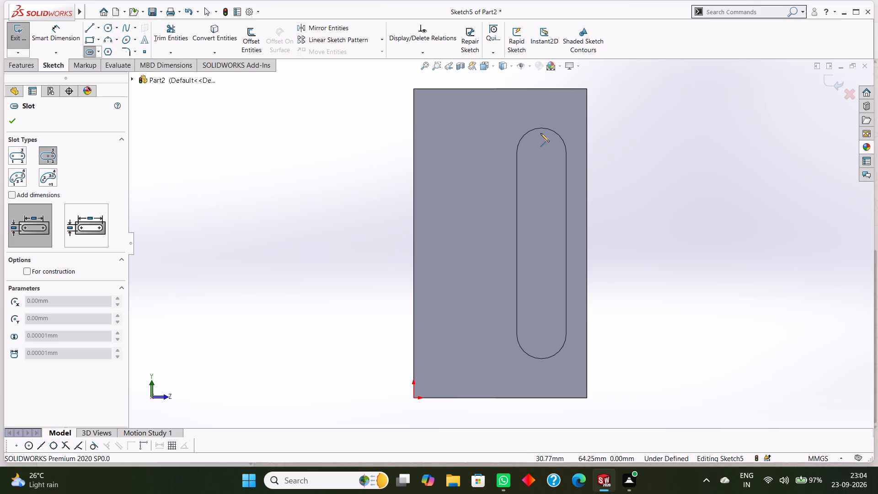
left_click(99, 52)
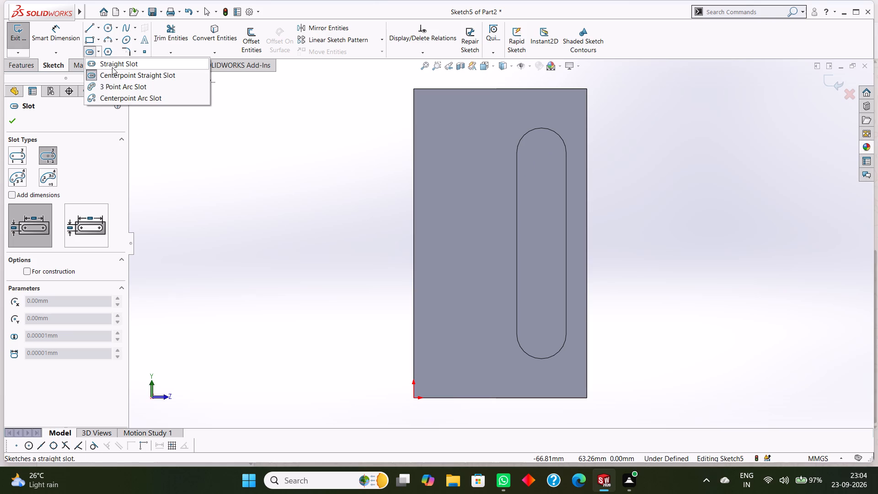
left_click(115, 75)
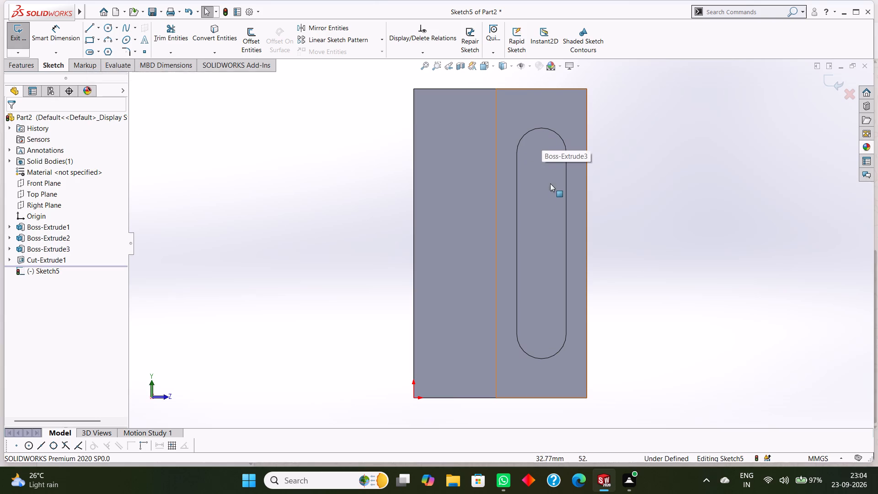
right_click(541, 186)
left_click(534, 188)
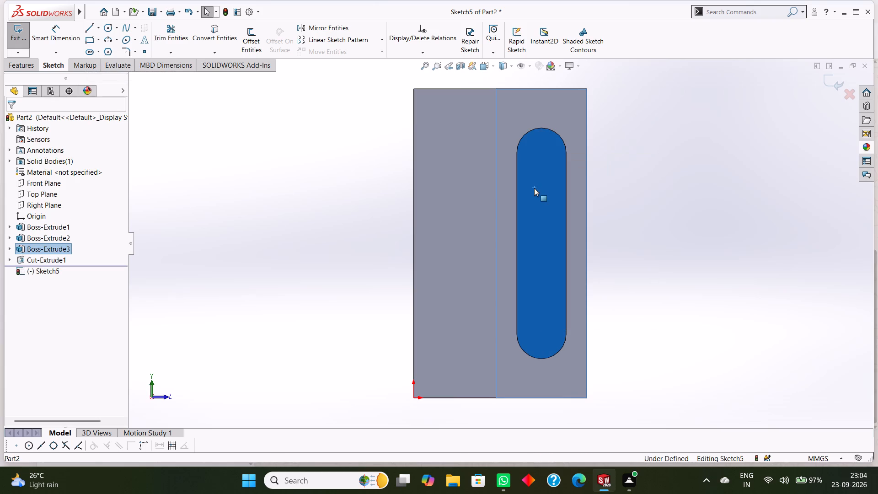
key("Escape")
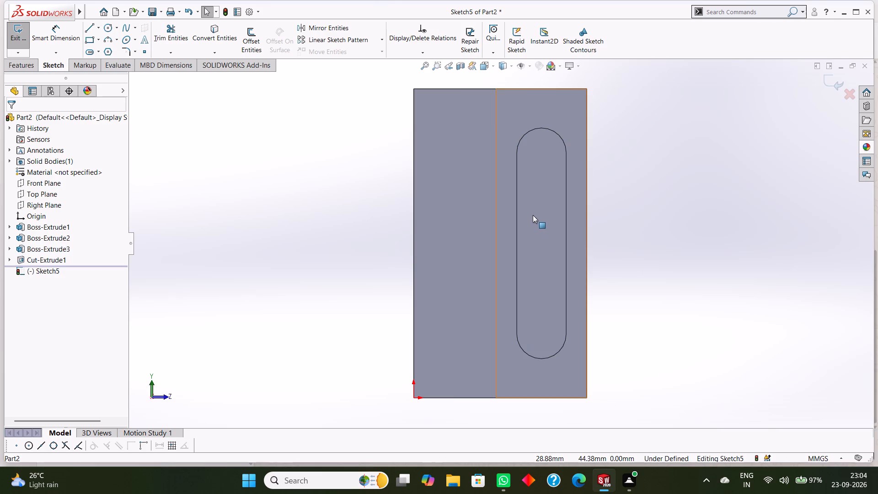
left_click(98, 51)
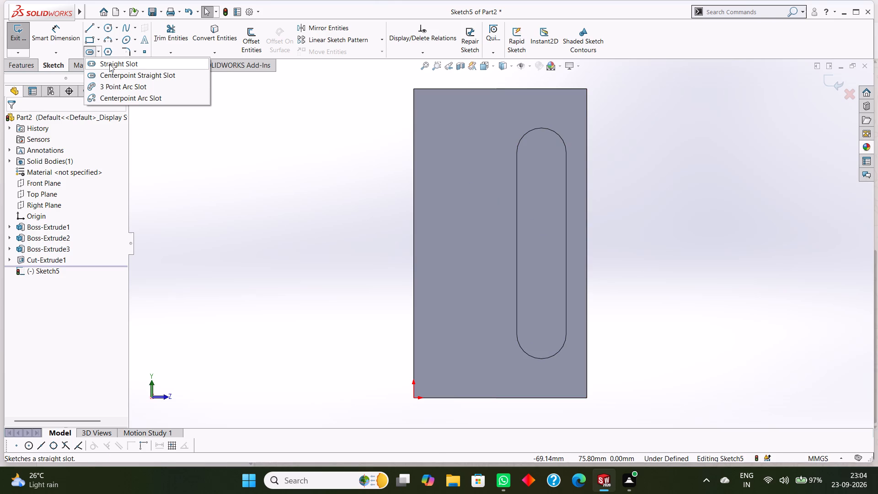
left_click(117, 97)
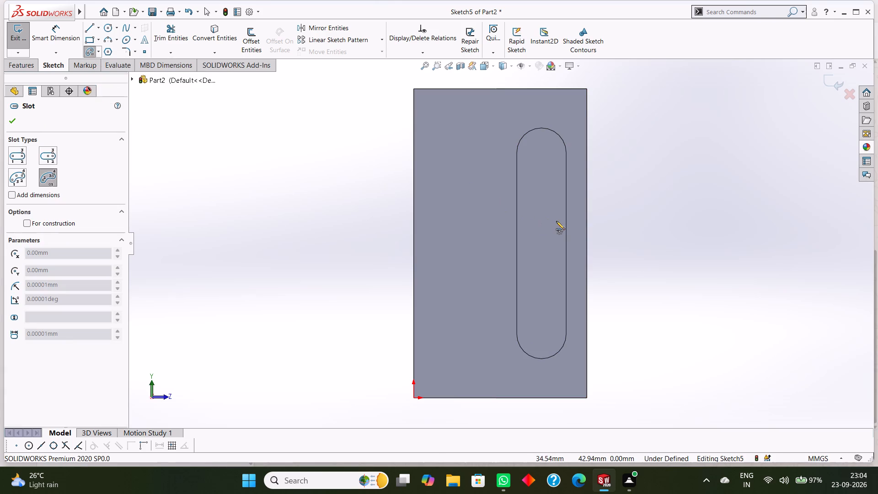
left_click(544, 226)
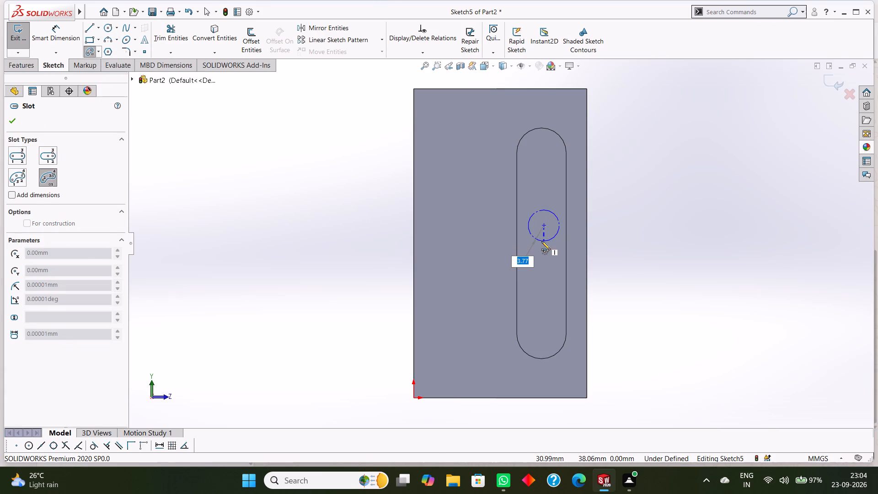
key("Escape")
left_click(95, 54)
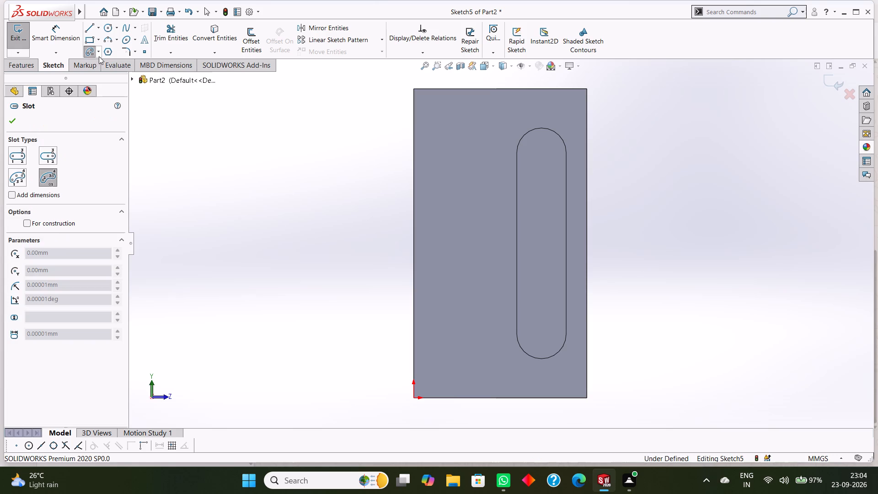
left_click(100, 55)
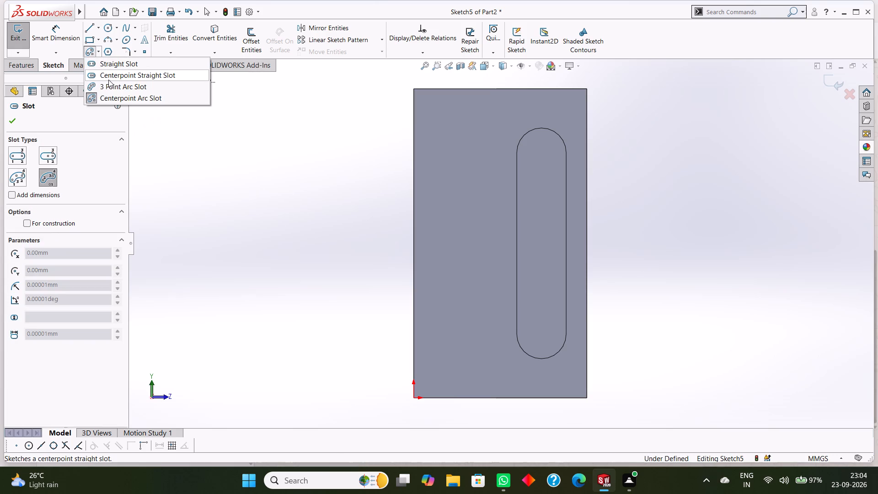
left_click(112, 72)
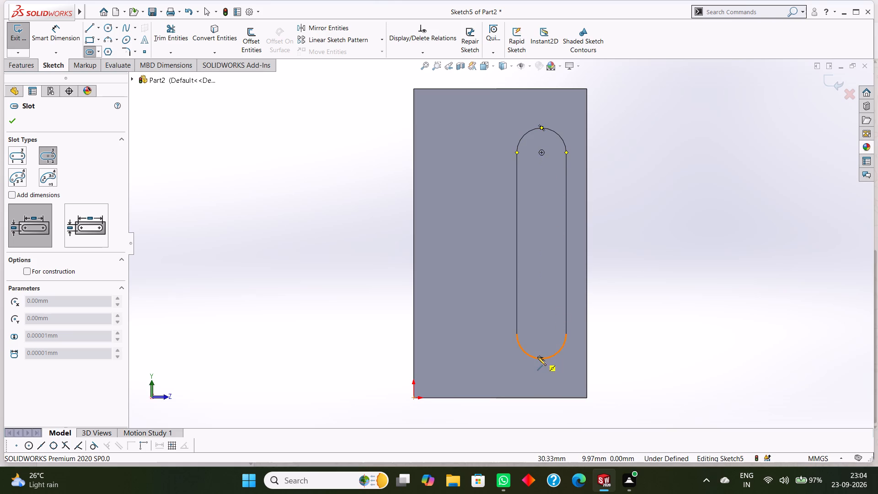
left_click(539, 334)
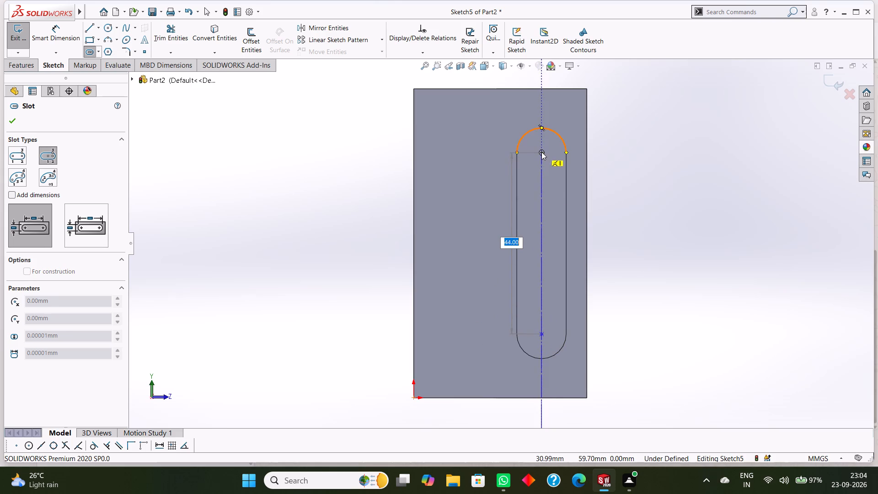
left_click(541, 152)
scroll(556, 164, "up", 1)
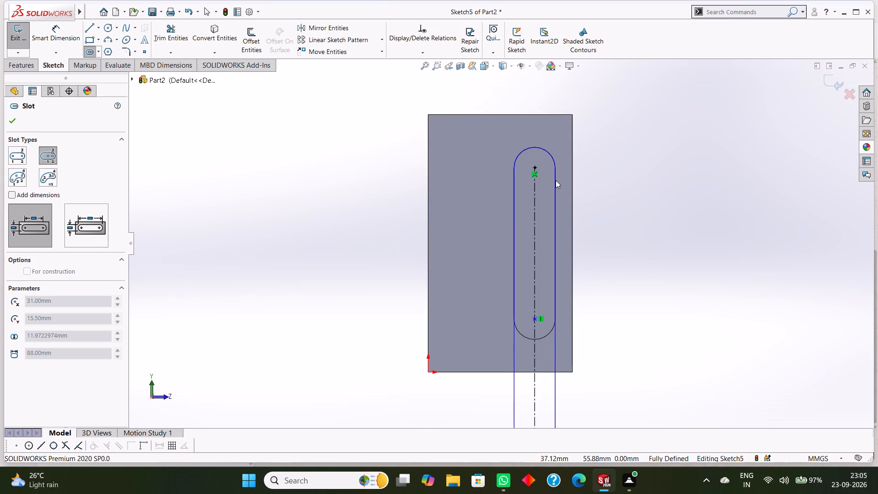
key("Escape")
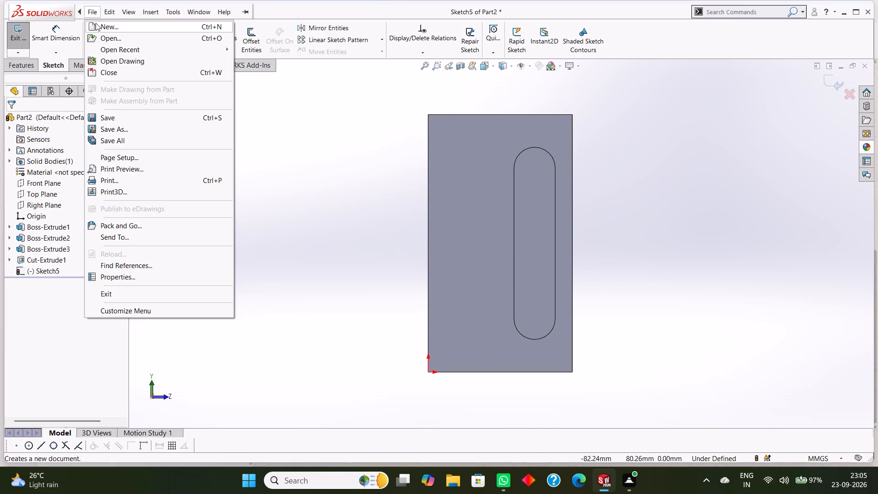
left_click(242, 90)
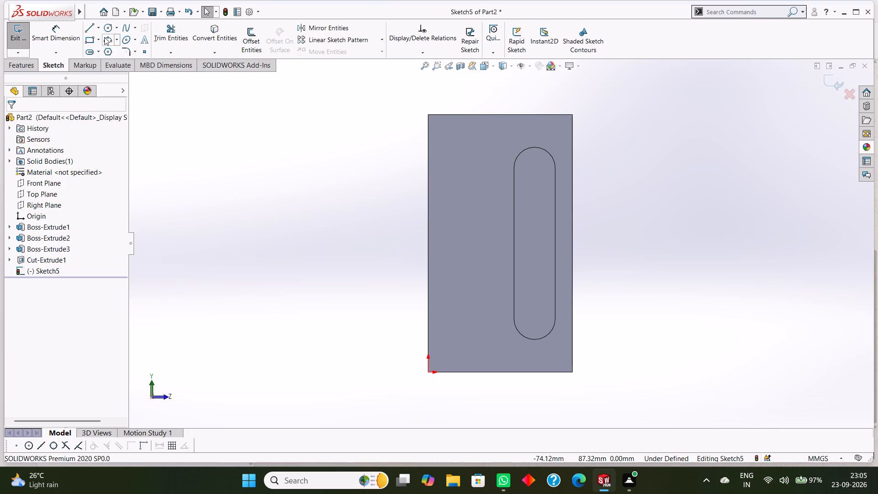
Sketch a 12 mm wide straight slot between the existing slot's two arc centres, 44 mm centre to centre.
left_click(100, 52)
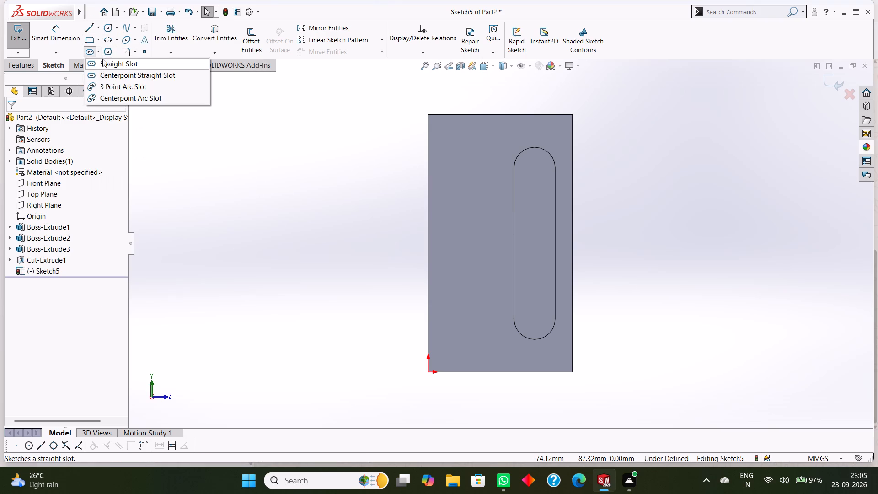
left_click(105, 62)
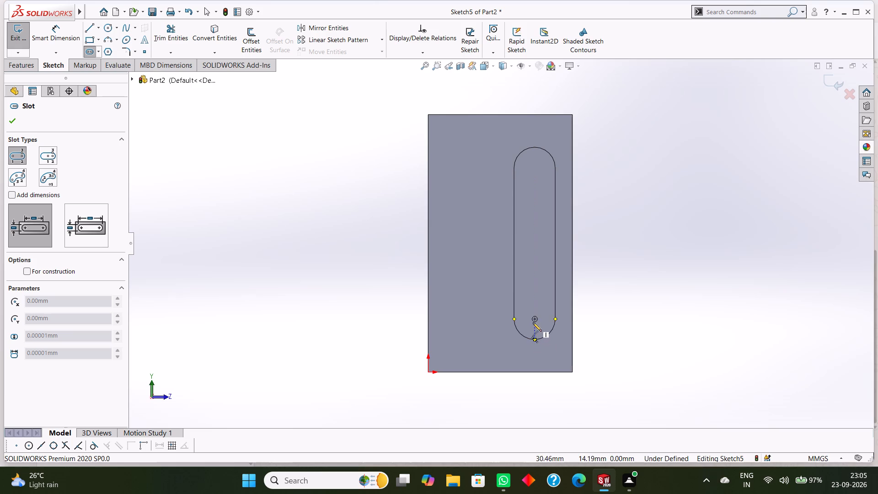
left_click(535, 317)
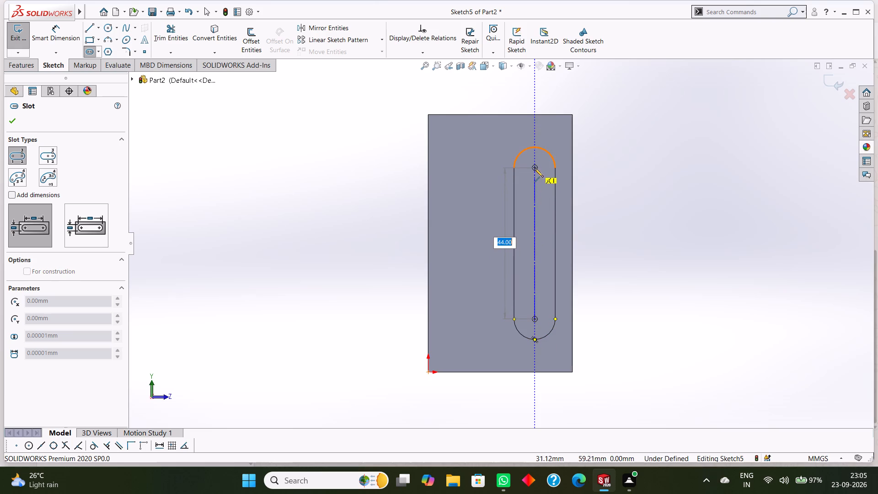
left_click(534, 167)
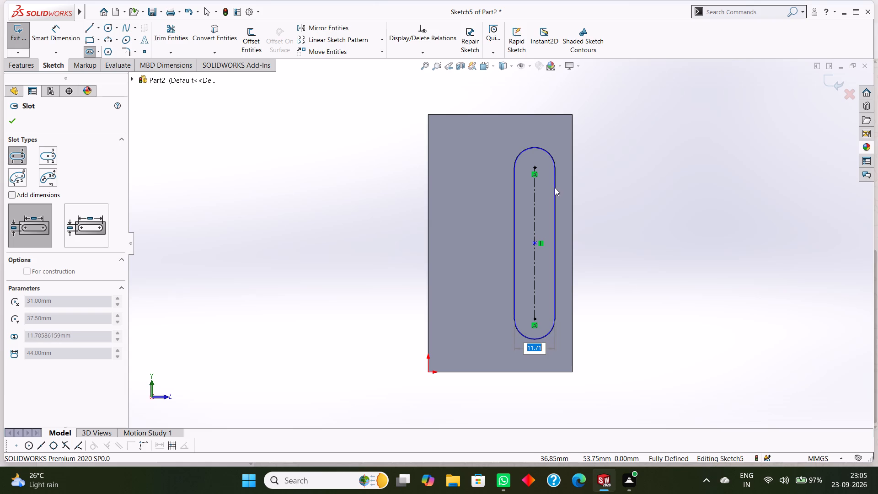
type("12")
key("Return")
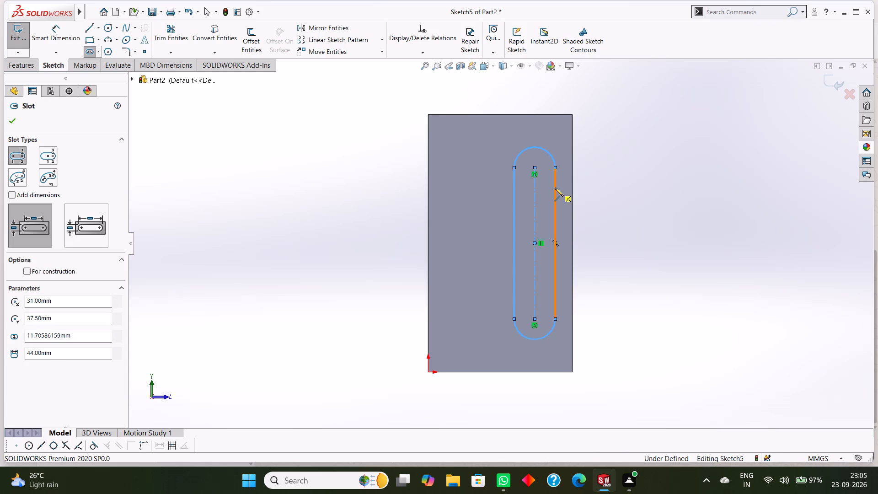
left_click(12, 123)
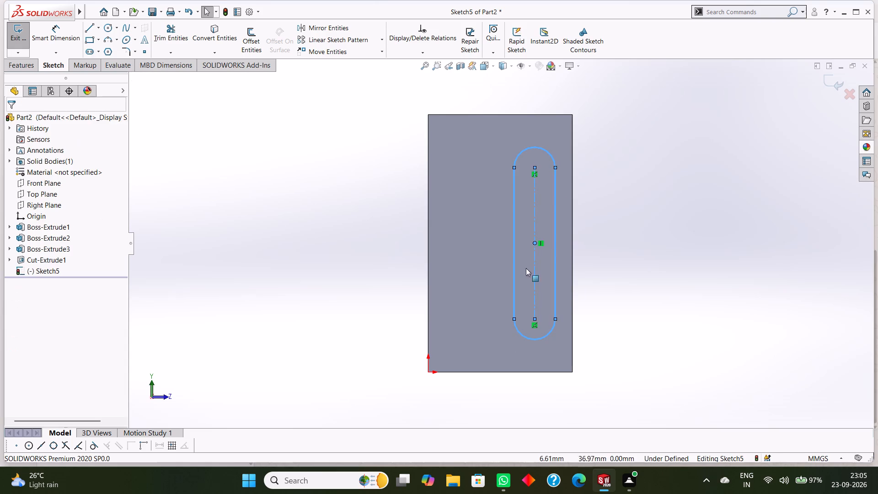
Add a radius dimension to the new slot's upper end arc and accept its proposed value.
middle_click_drag(634, 294, 594, 264)
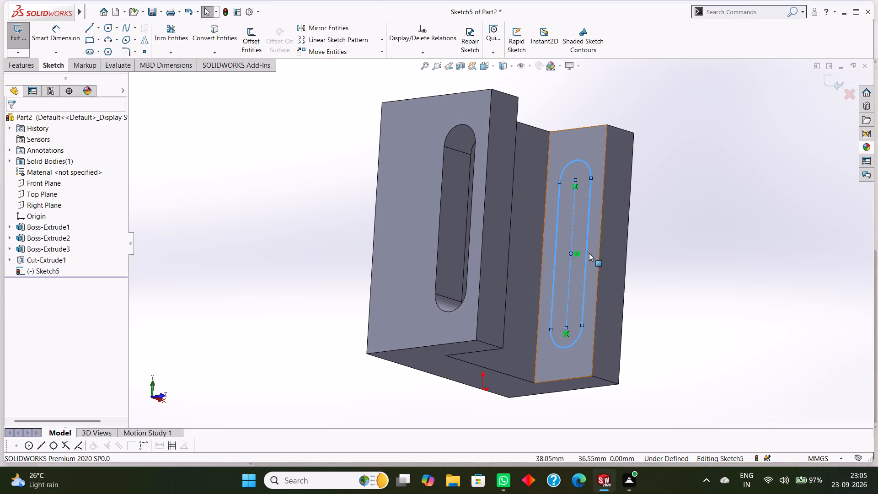
scroll(591, 247, "up", 2)
scroll(569, 240, "down", 3)
scroll(477, 220, "up", 2)
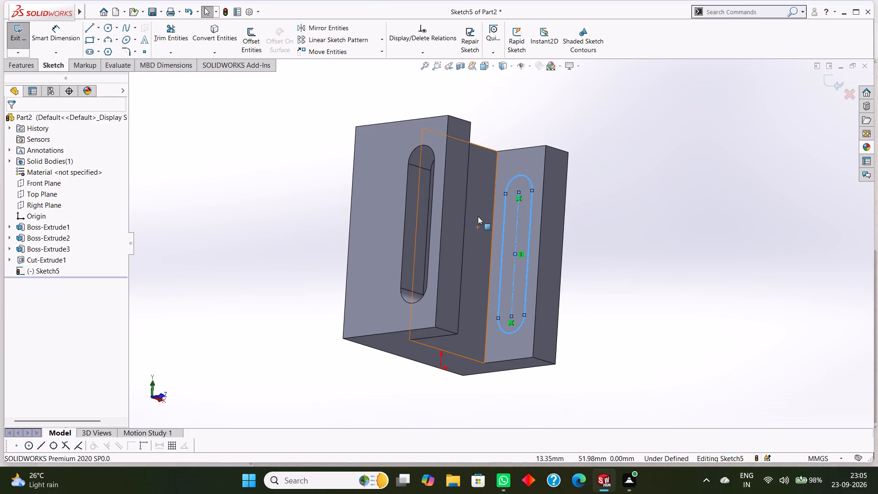
left_click(60, 38)
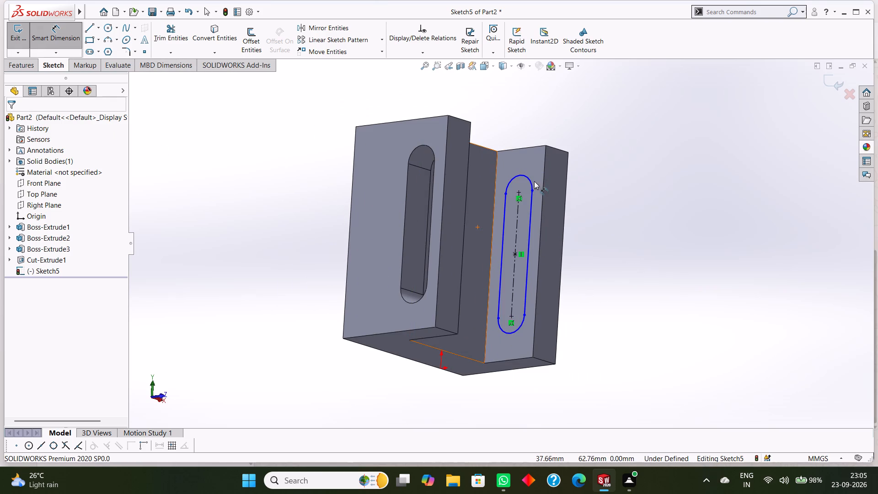
left_click(525, 174)
left_click(529, 162)
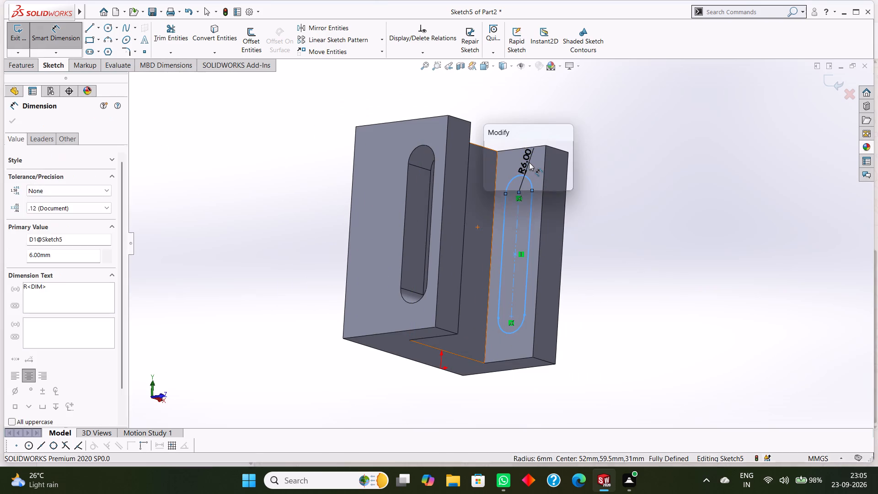
left_click(493, 149)
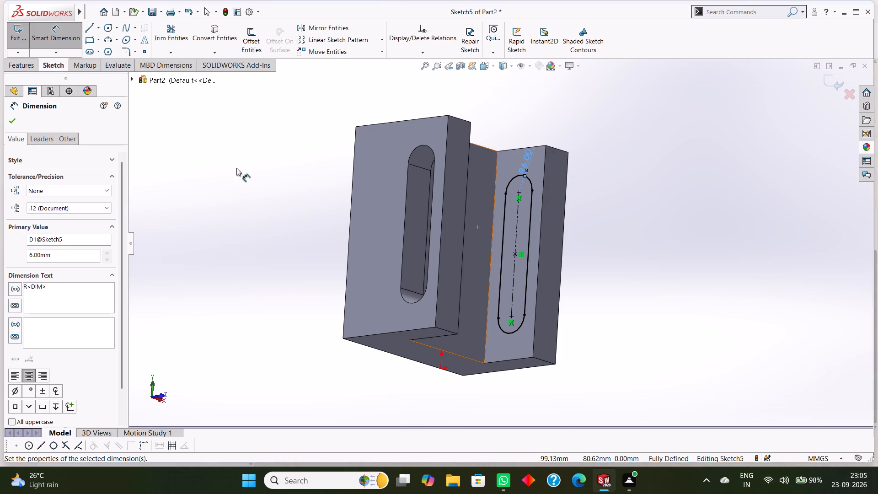
Cut-extrude the second slot sketch with the Through All end condition through the opposite side boss.
left_click(18, 118)
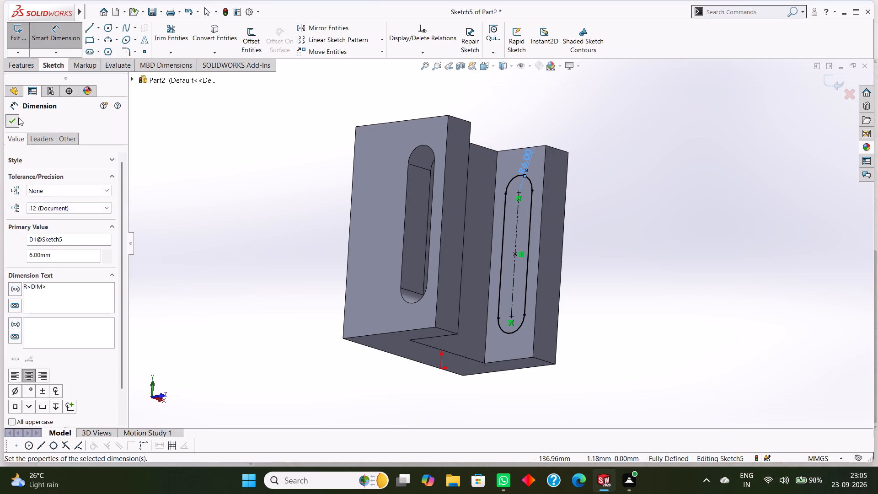
left_click(19, 64)
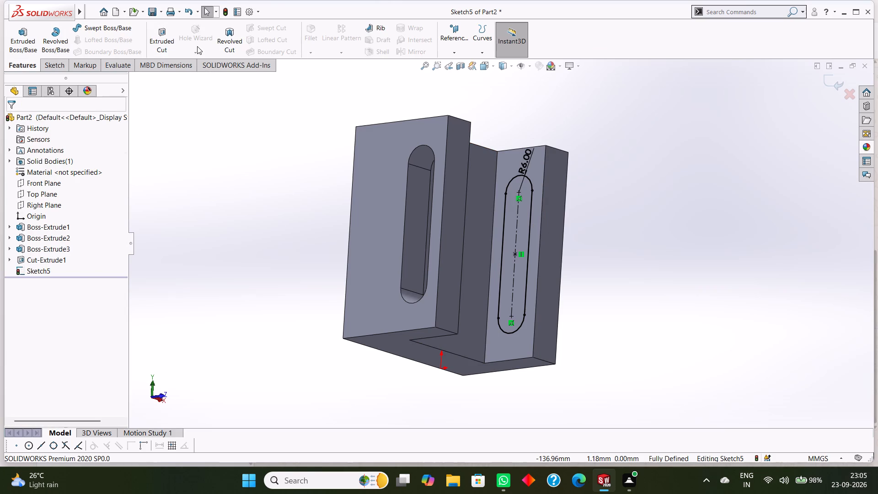
left_click(157, 44)
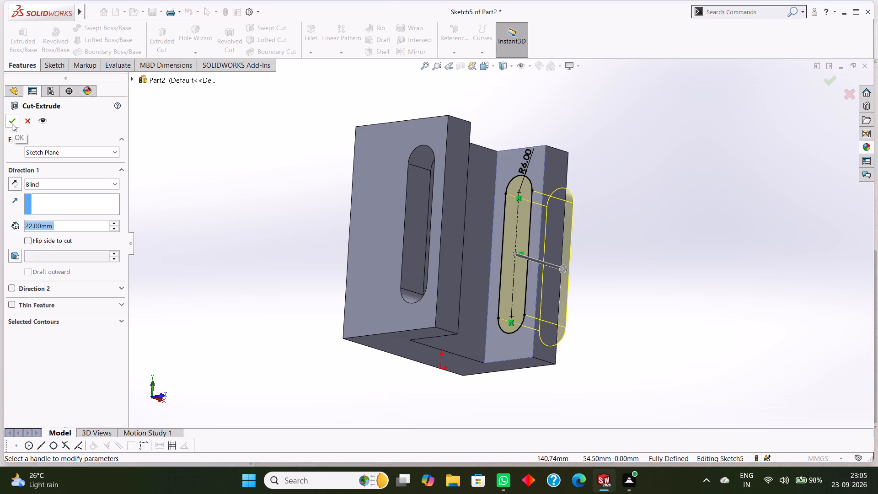
left_click(45, 182)
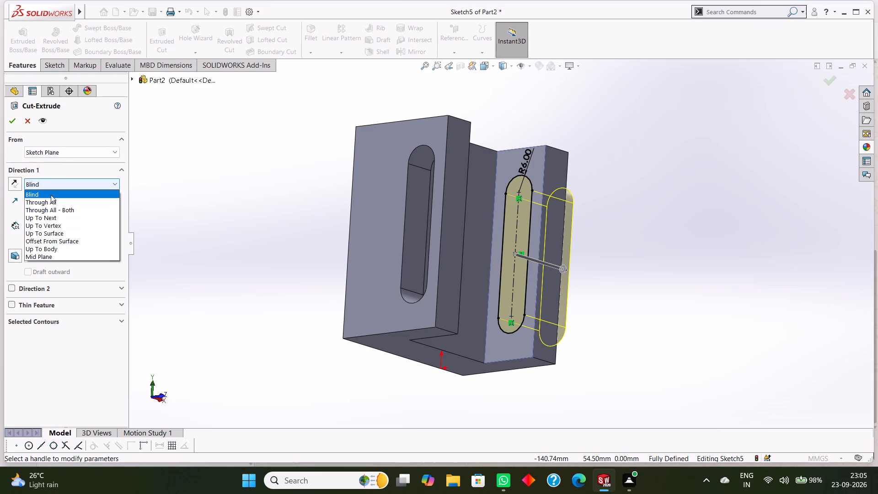
left_click(51, 200)
left_click(14, 122)
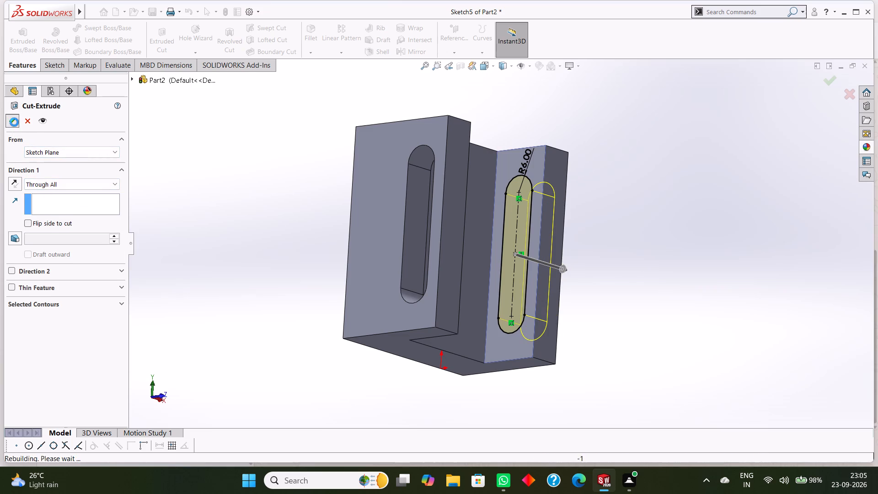
left_click(678, 320)
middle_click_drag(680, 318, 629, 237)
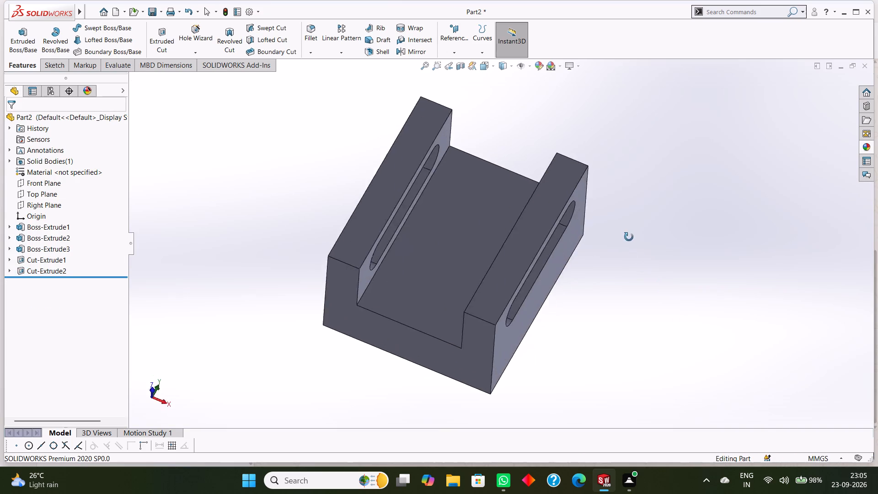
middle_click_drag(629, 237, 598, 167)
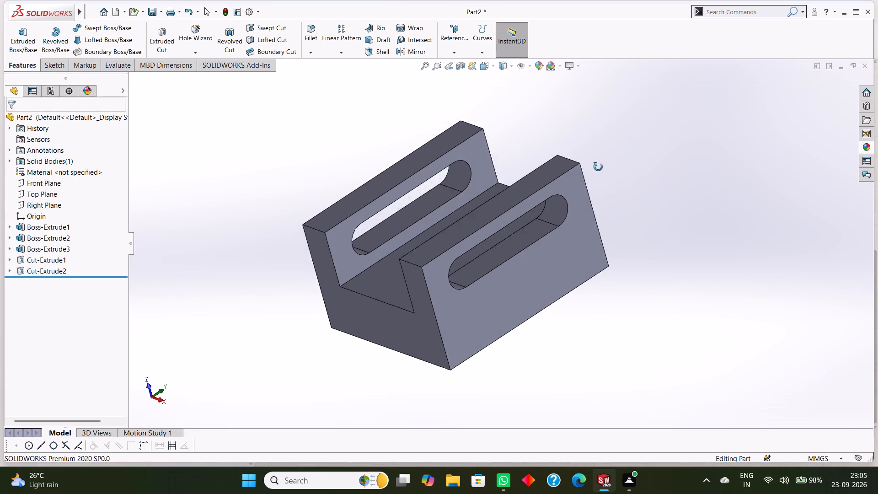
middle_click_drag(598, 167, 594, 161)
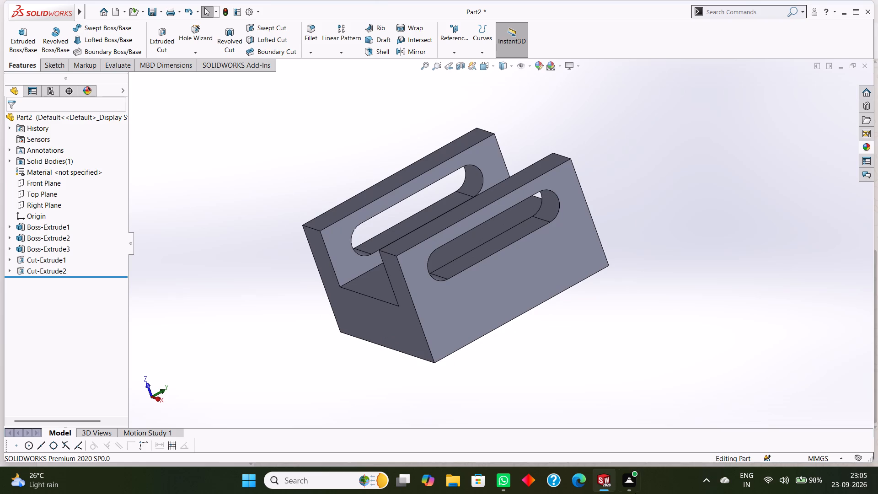
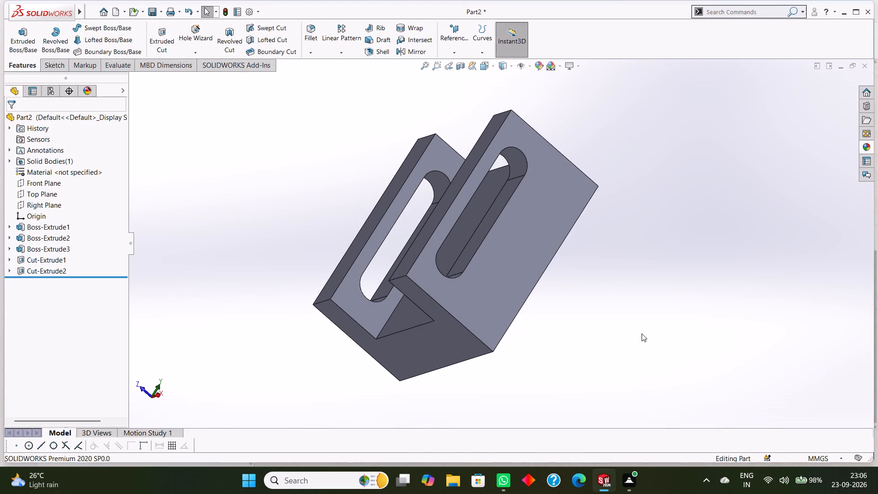
Examine the U-shaped part from several angles, checking both slotted side bosses and the base between them.
middle_click_drag(626, 347, 640, 331)
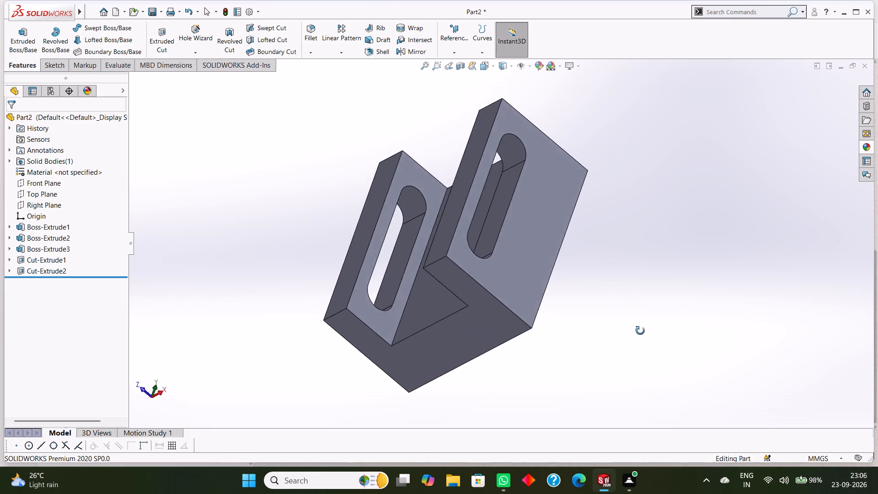
middle_click_drag(640, 331, 637, 330)
scroll(637, 330, "up", 3)
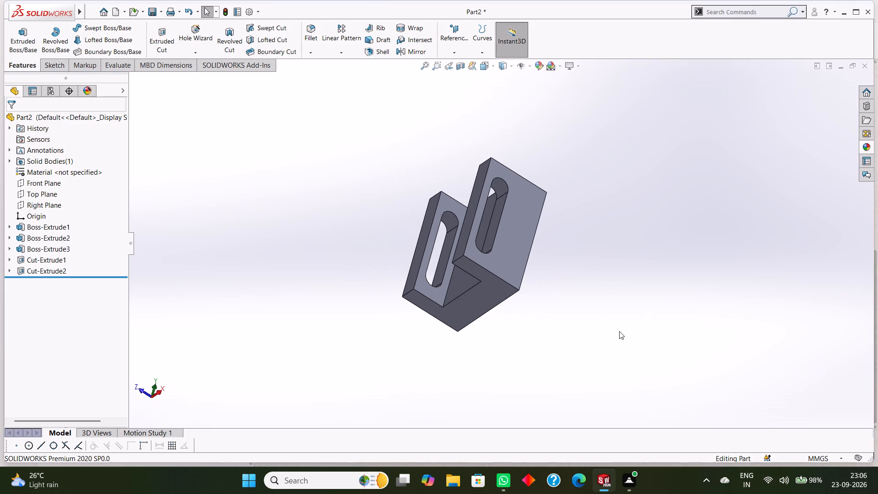
middle_click_drag(619, 331, 580, 323)
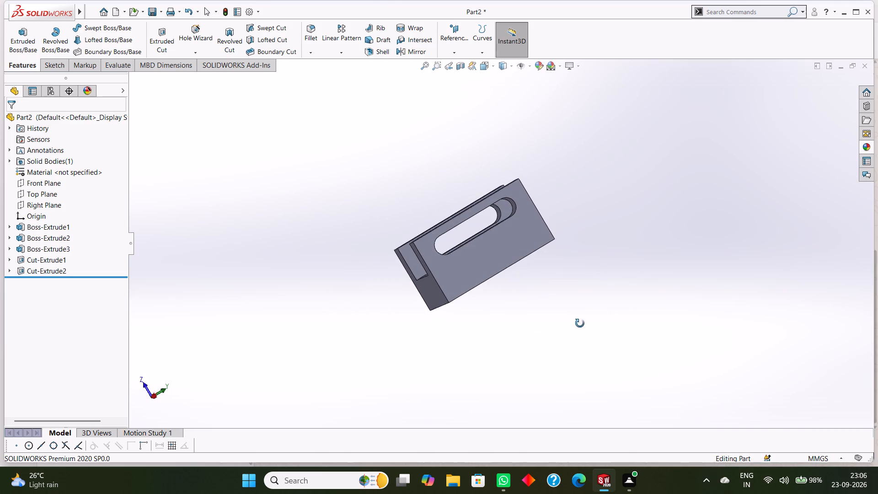
middle_click_drag(580, 323, 580, 324)
scroll(548, 289, "down", 3)
scroll(548, 289, "up", 2)
middle_click_drag(550, 288, 586, 311)
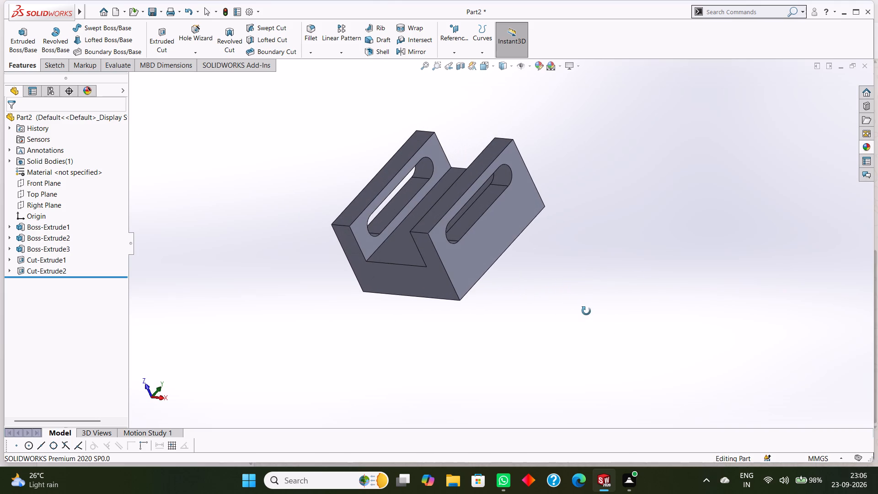
middle_click_drag(586, 311, 586, 311)
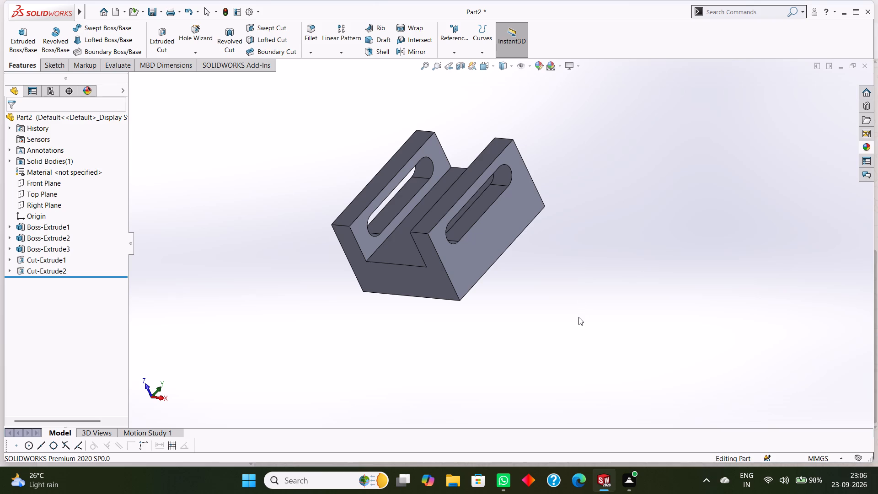
middle_click_drag(658, 316, 653, 324)
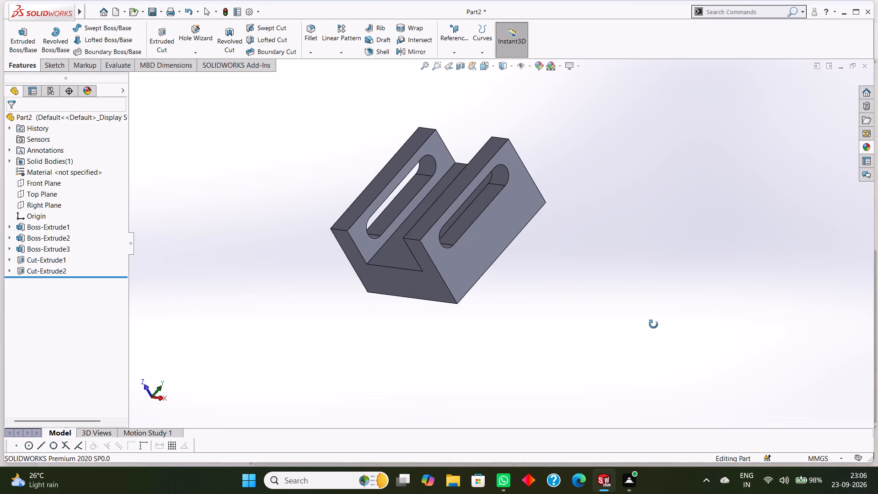
middle_click_drag(653, 324, 652, 324)
middle_click_drag(649, 310, 657, 304)
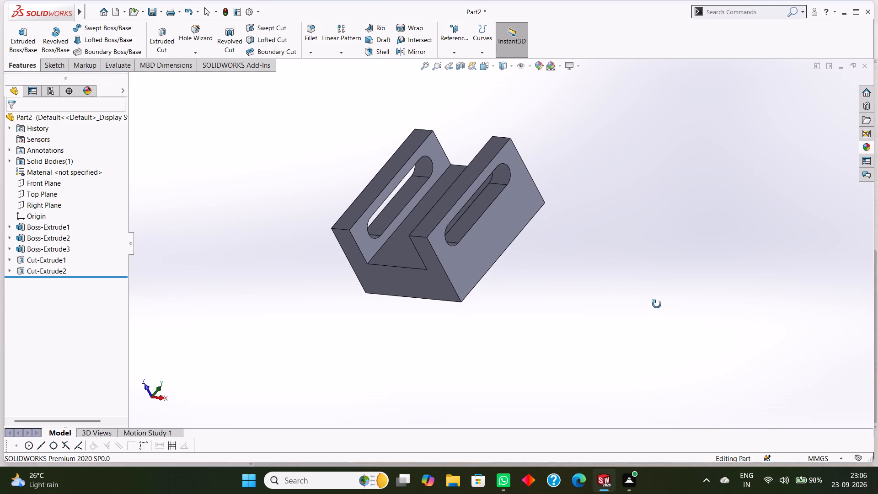
middle_click_drag(657, 304, 687, 311)
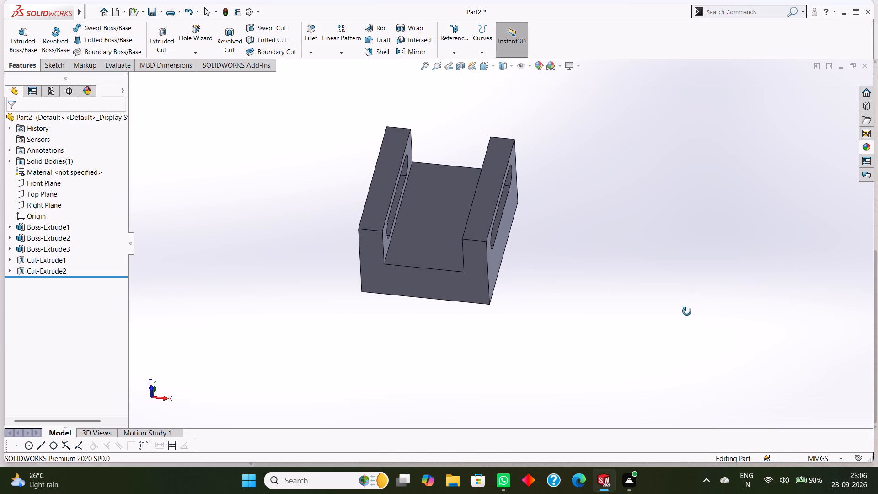
middle_click_drag(687, 311, 647, 314)
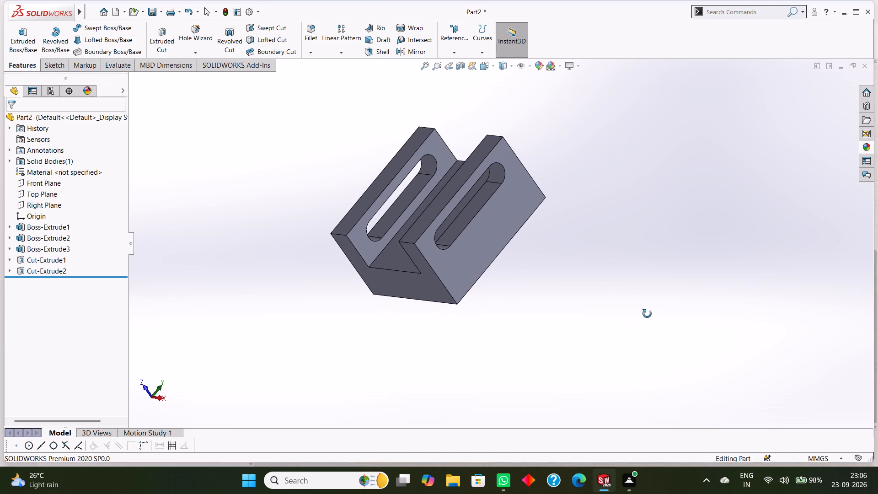
middle_click_drag(647, 314, 648, 315)
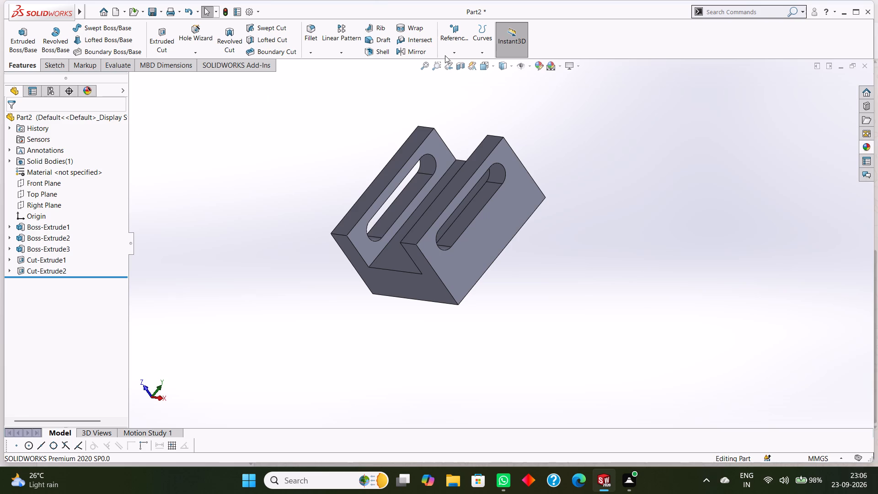
Create a reference plane offset 0 mm from the Front Plane.
left_click(449, 55)
left_click(454, 62)
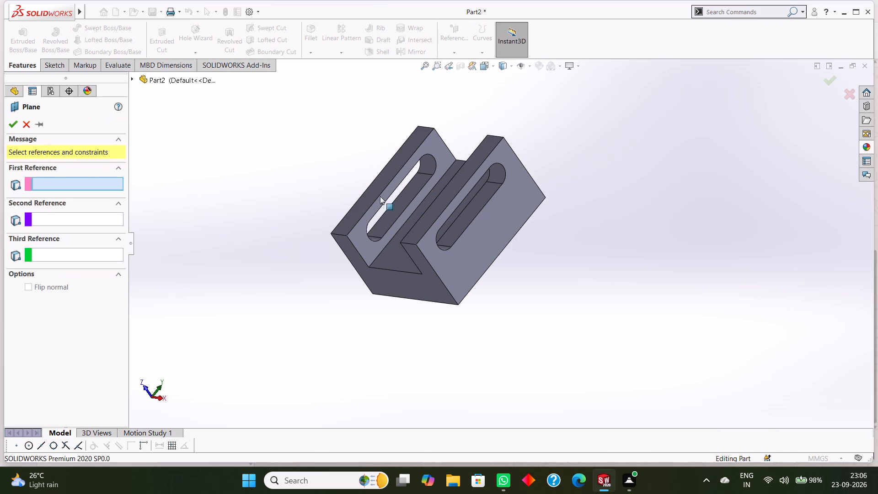
left_click(134, 81)
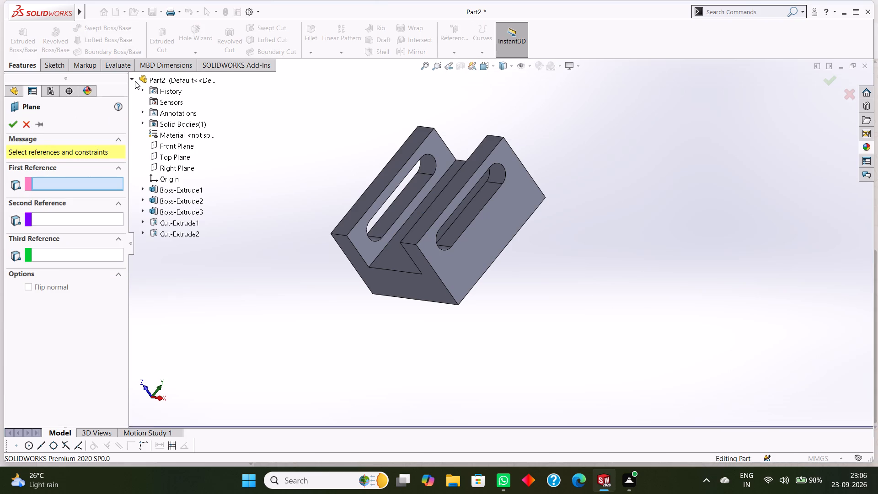
left_click(166, 145)
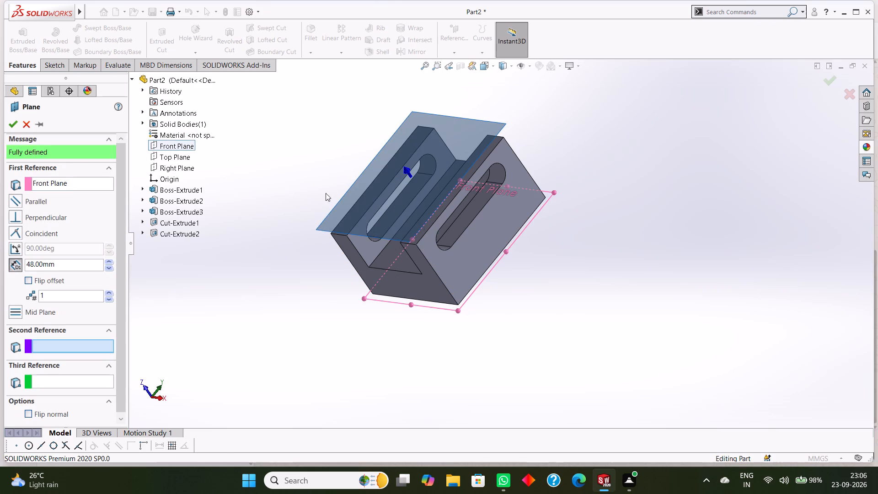
left_click_drag(64, 261, 22, 262)
key("0")
key("Return")
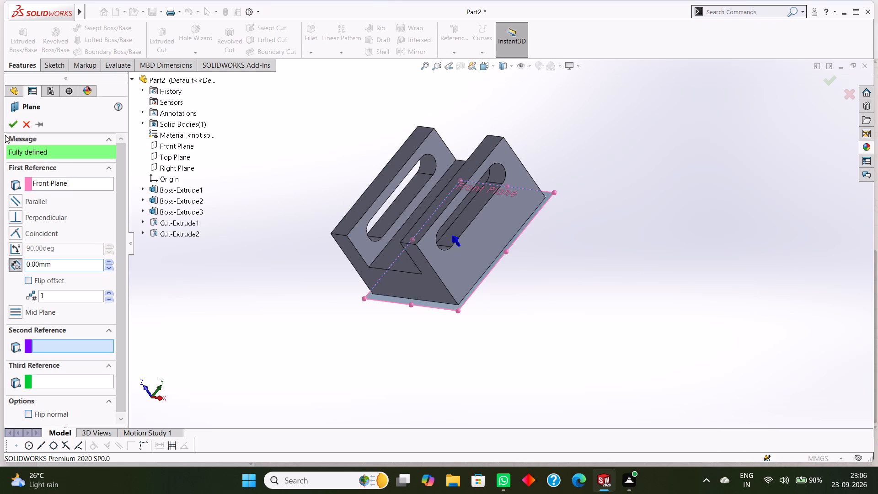
left_click(14, 123)
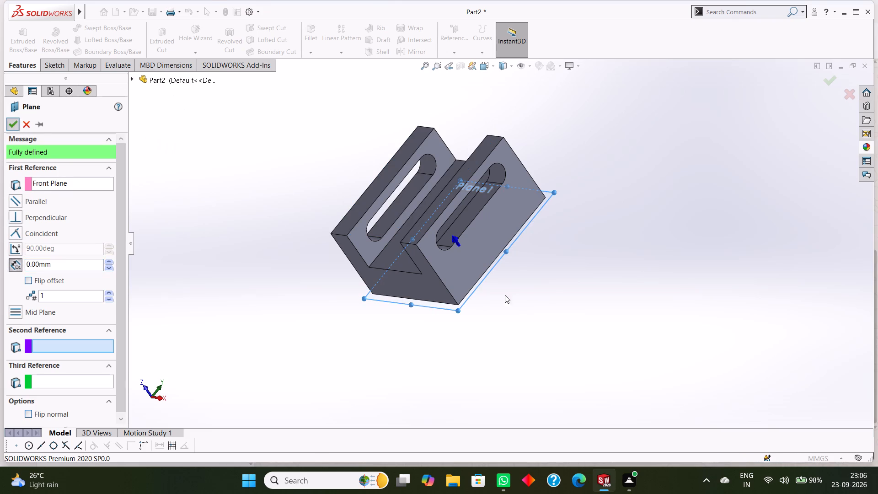
Examine the part straight on to the new reference plane, at different magnifications.
left_click(552, 198)
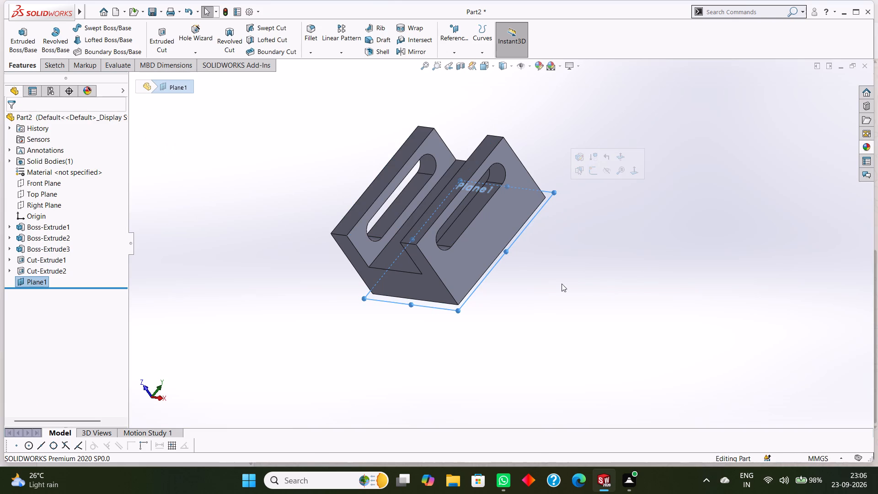
key("ctrl+8")
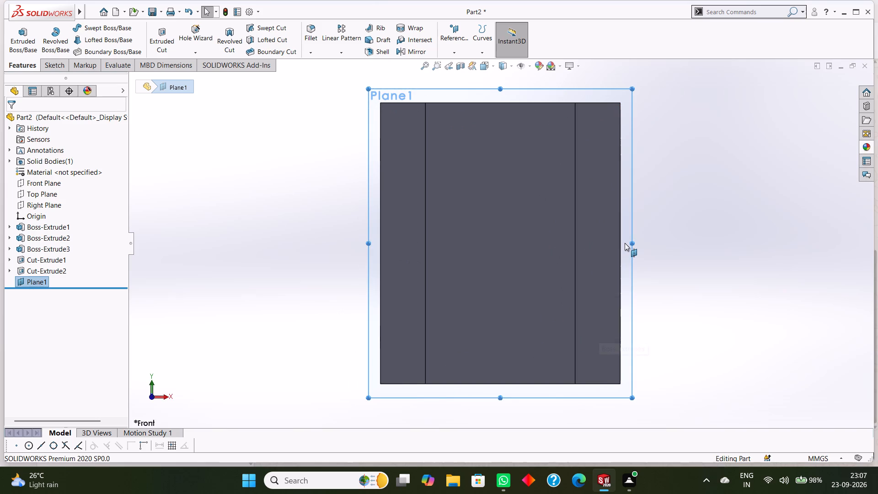
scroll(625, 243, "up", 2)
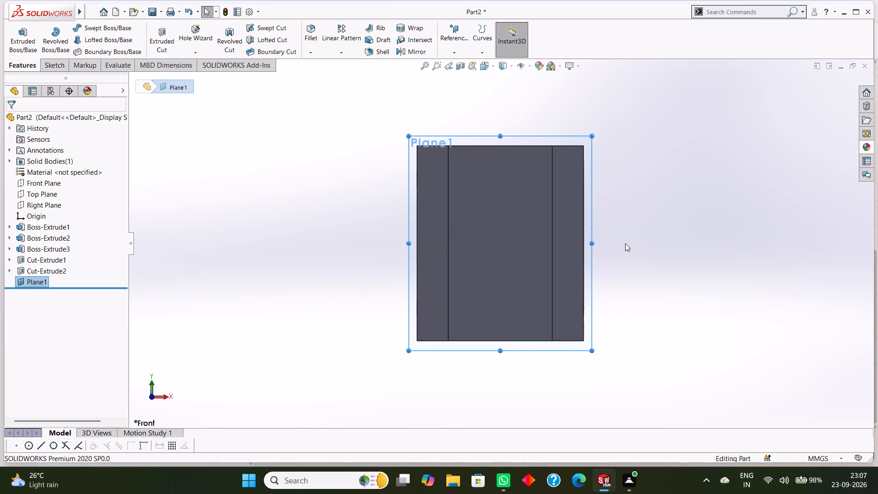
scroll(623, 246, "up", 1)
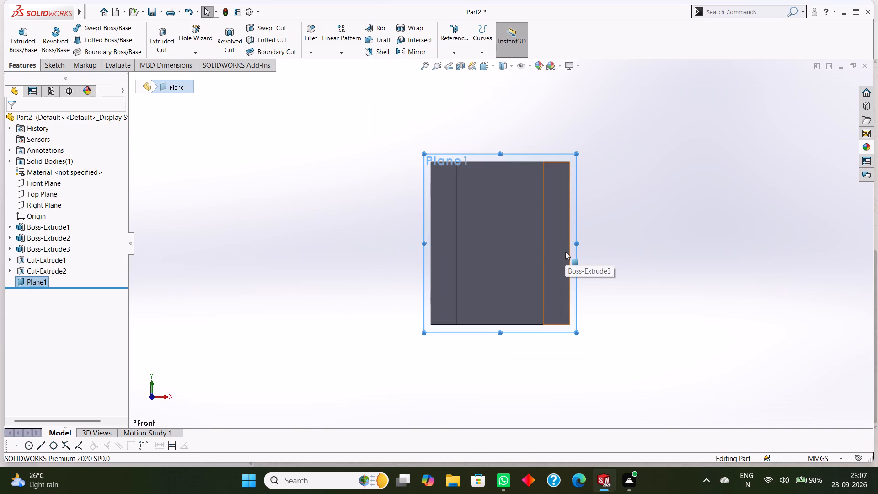
scroll(565, 252, "down", 1)
scroll(565, 252, "up", 1)
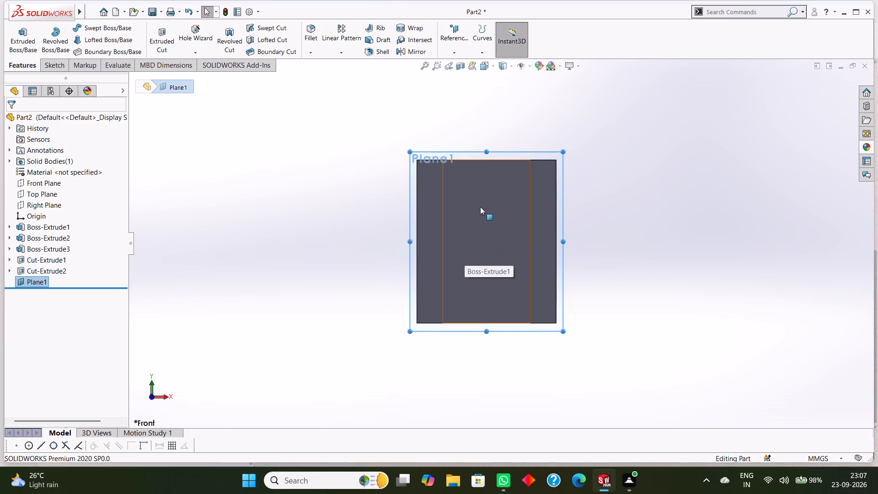
scroll(509, 220, "down", 1)
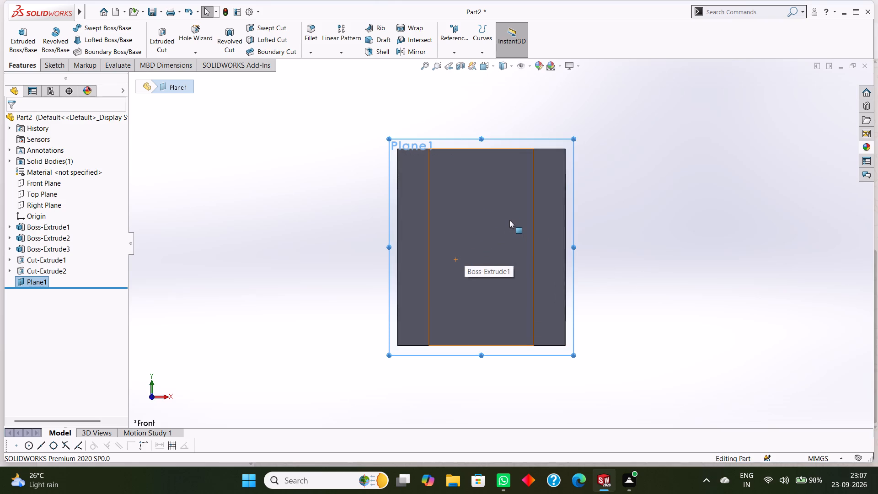
scroll(476, 231, "down", 1)
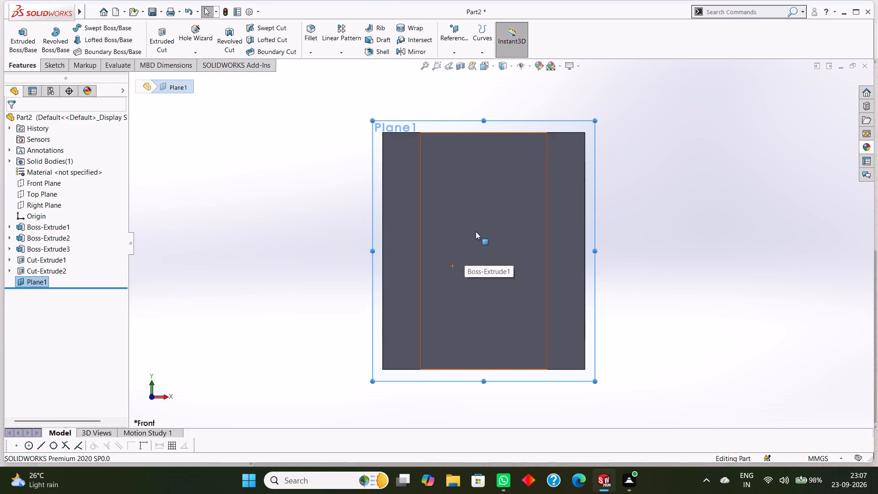
scroll(476, 231, "up", 2)
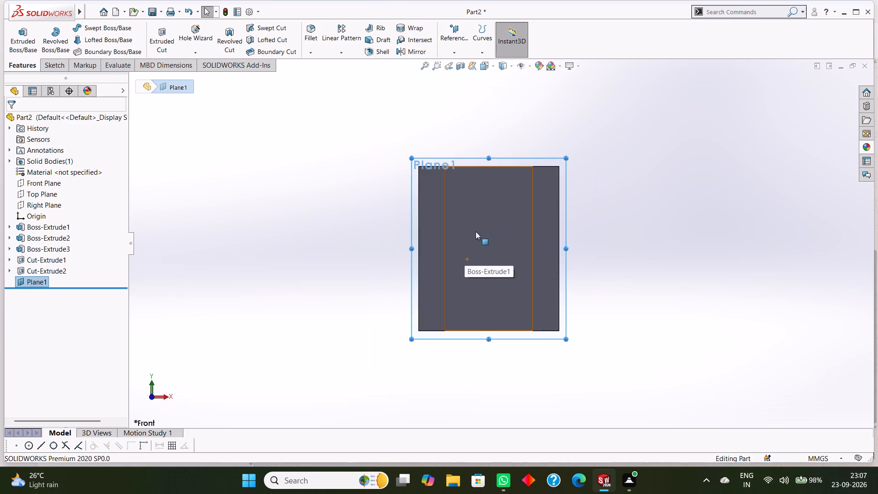
scroll(514, 244, "down", 1)
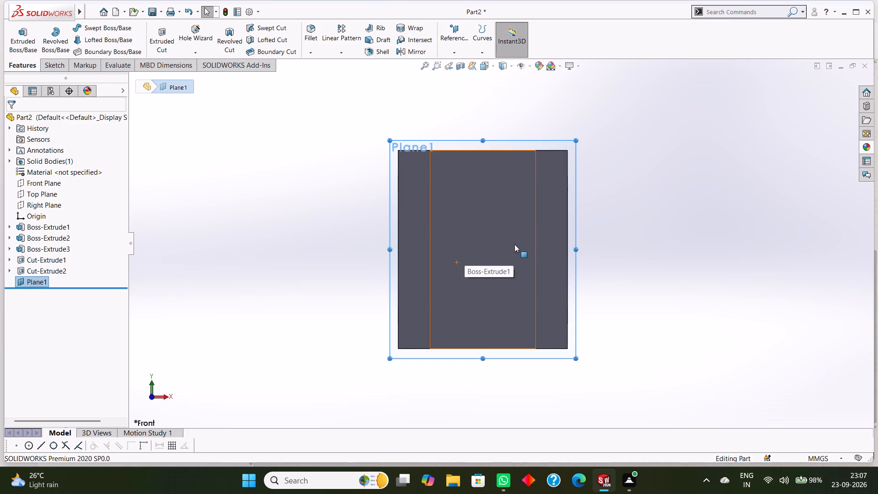
scroll(499, 246, "up", 1)
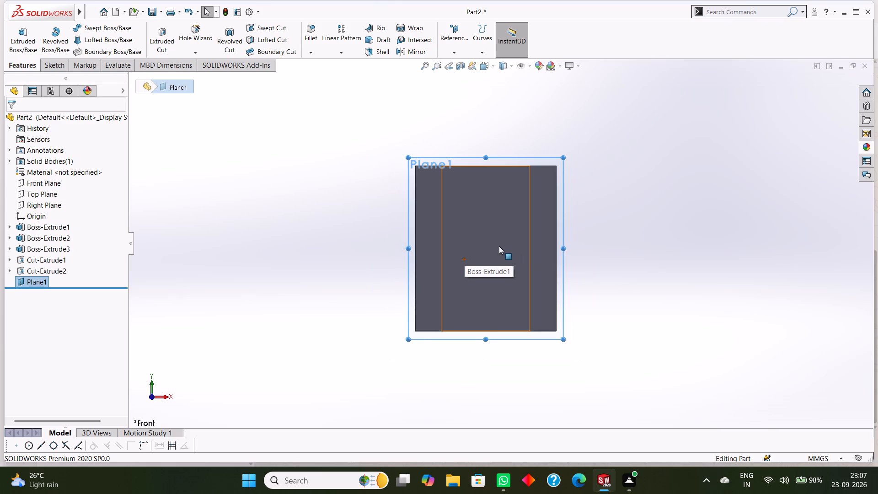
scroll(499, 246, "up", 1)
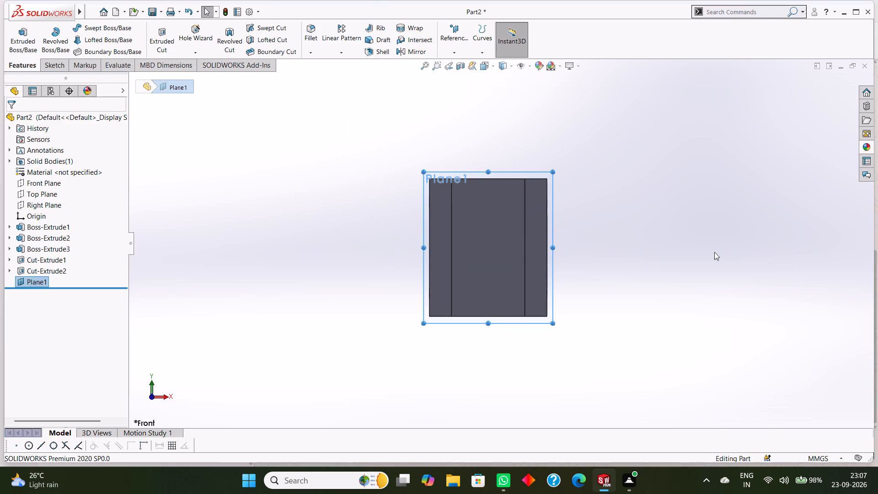
Start a new sketch on the new reference plane and view it straight on.
right_click(524, 174)
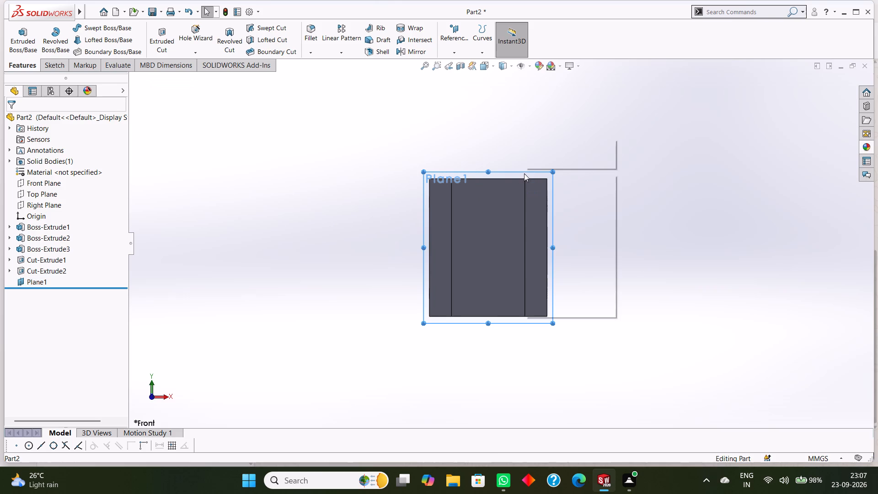
left_click(544, 162)
middle_click_drag(608, 278, 594, 264)
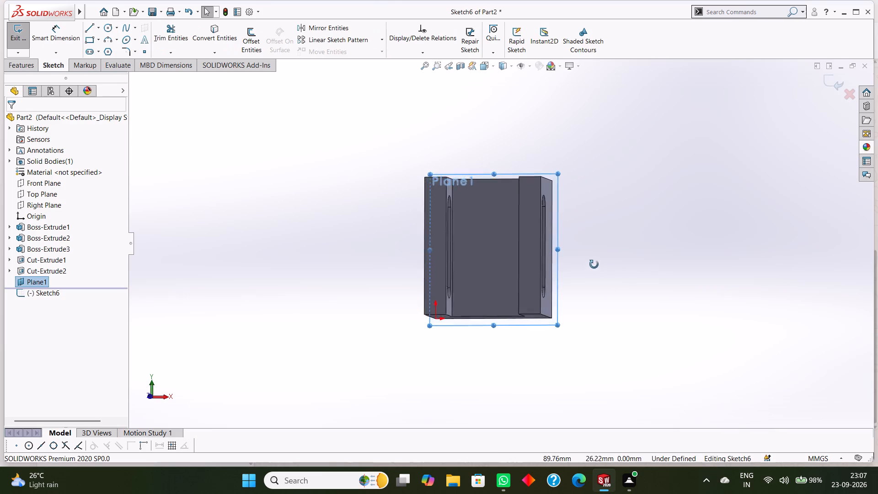
middle_click_drag(594, 264, 584, 251)
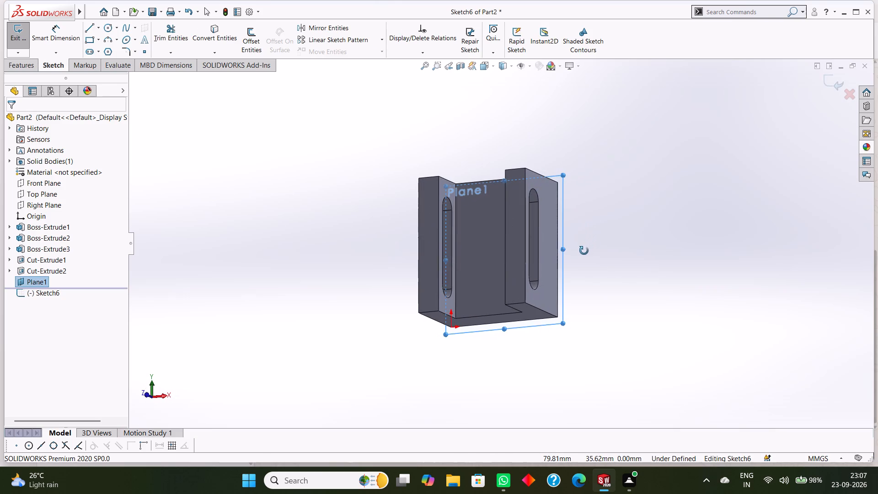
middle_click_drag(584, 251, 586, 252)
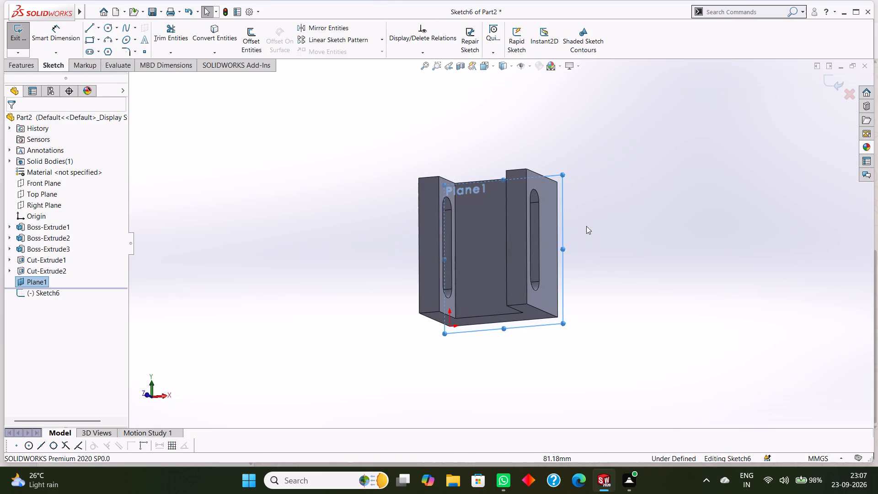
left_click(563, 184)
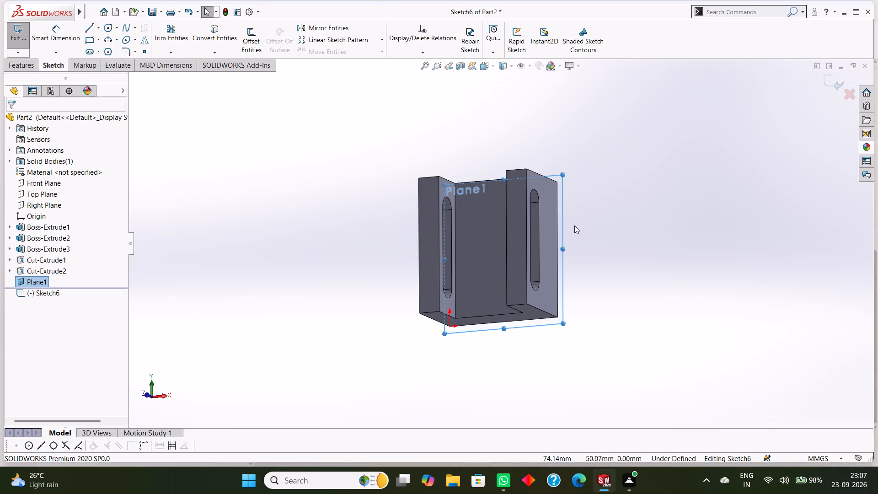
key("ctrl+8")
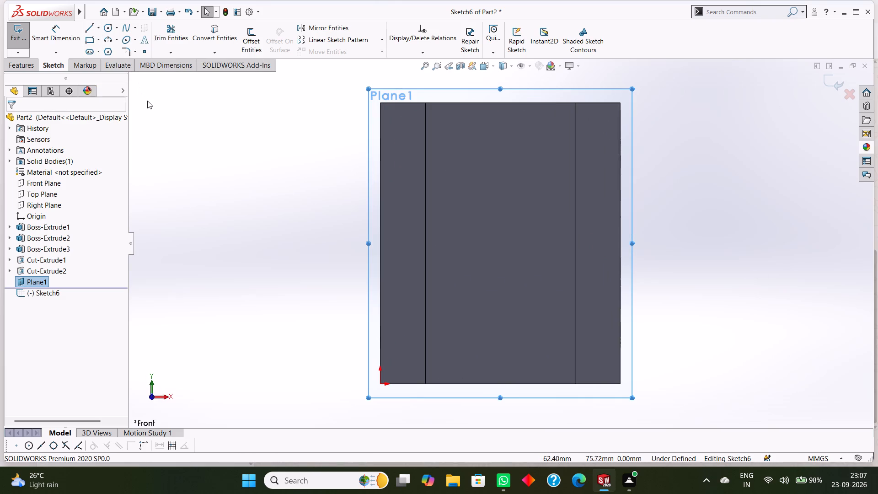
Sketch two concentric circles about 9.5 mm and 21 mm in diameter beside the block, level with its right edge's midpoint.
left_click(107, 23)
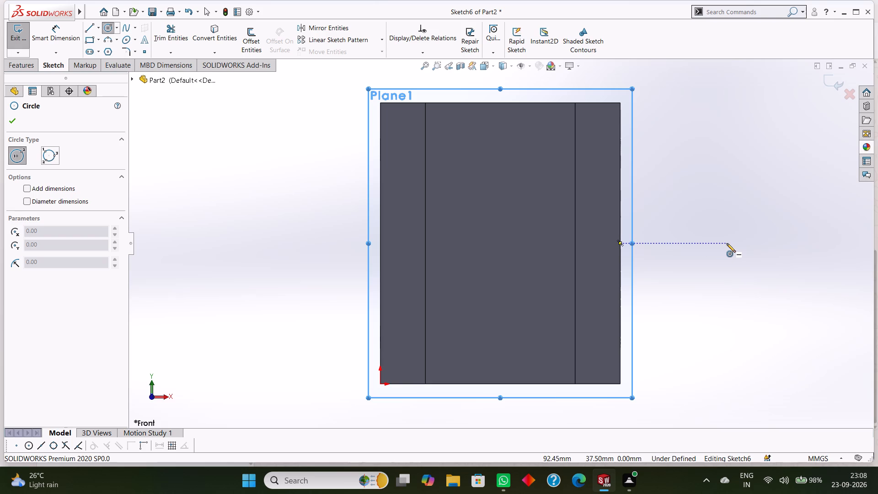
left_click(728, 243)
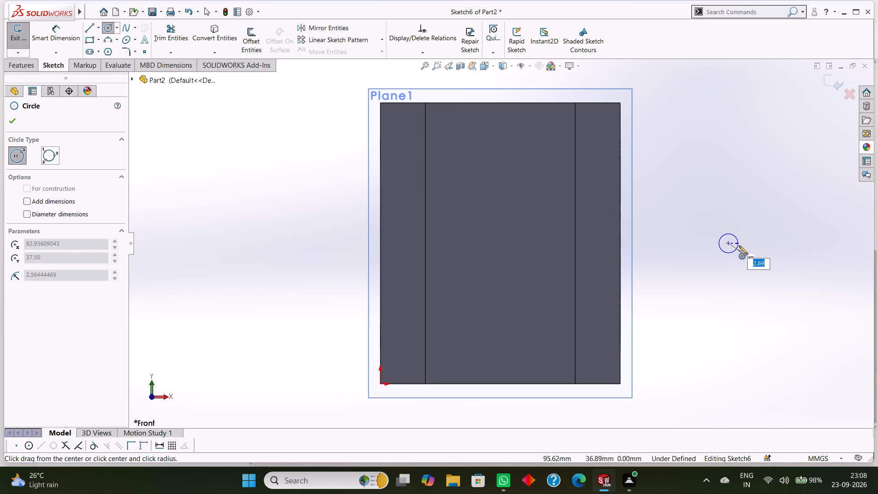
left_click(746, 247)
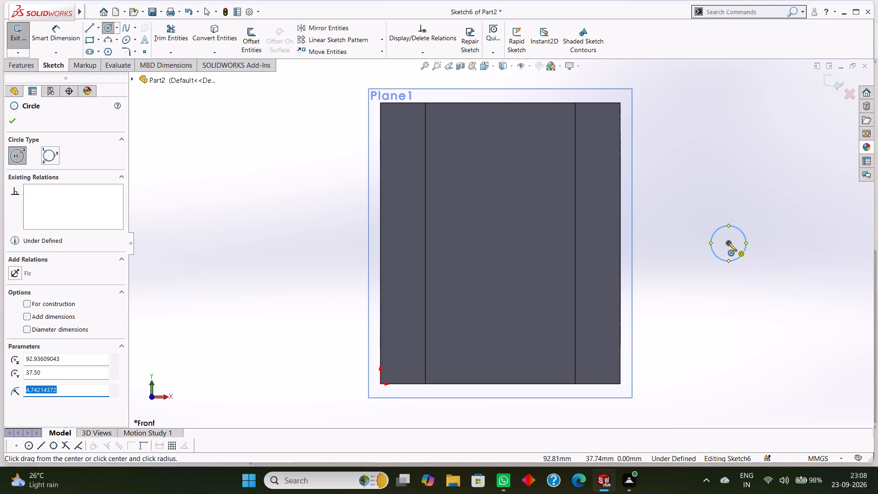
left_click(727, 241)
left_click(767, 250)
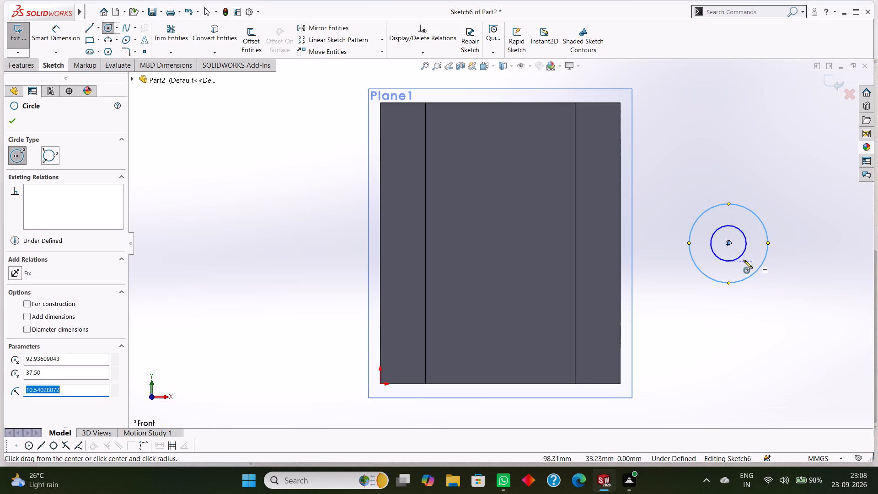
left_click(8, 119)
Dimension the inner circle to 16 mm diameter and the outer circle to 40 mm diameter.
left_click(51, 37)
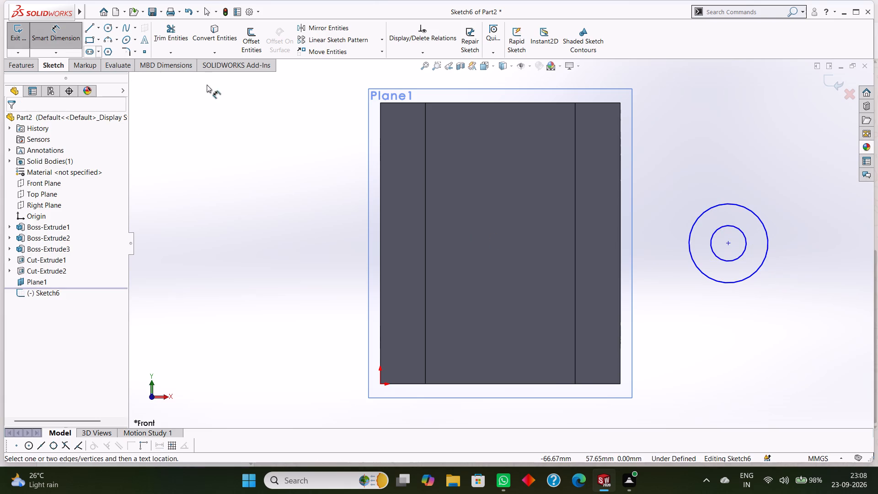
left_click(735, 227)
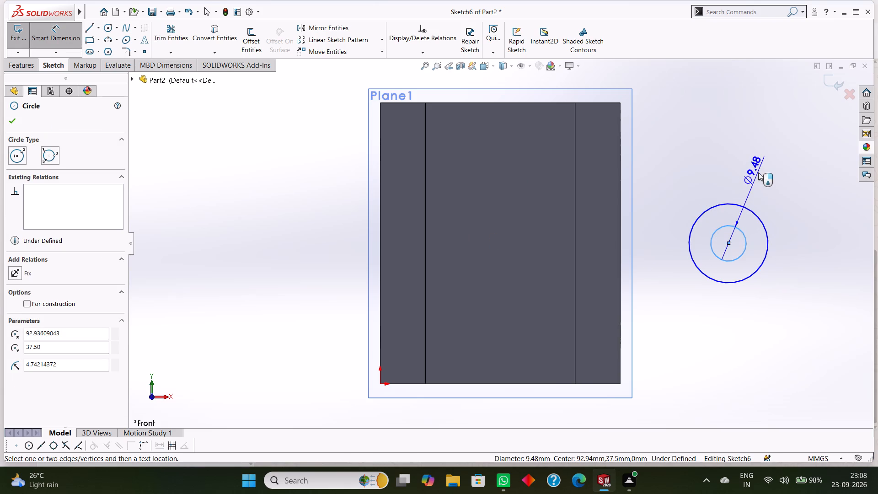
left_click(759, 172)
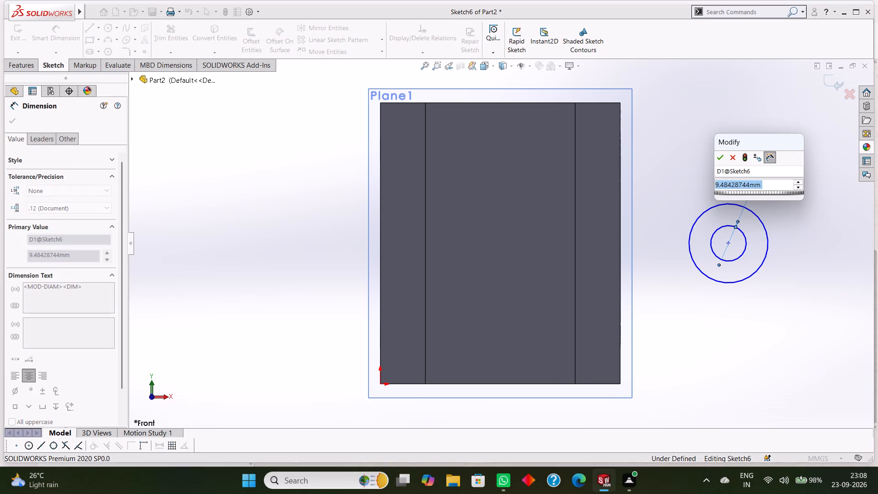
type("16")
key("Return")
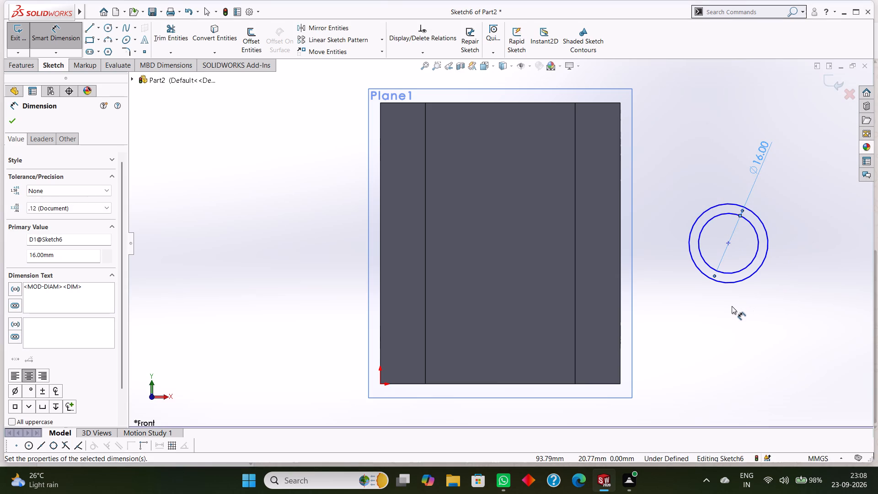
left_click(766, 226)
left_click(818, 231)
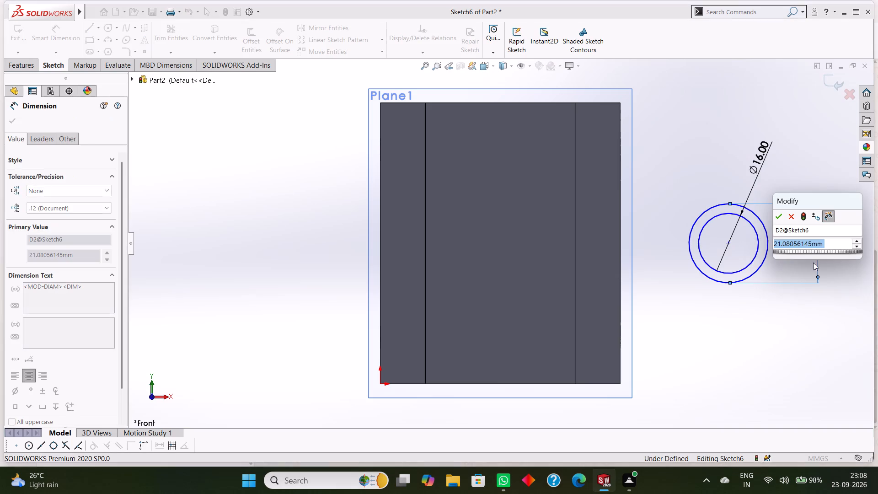
type("40")
key("Return")
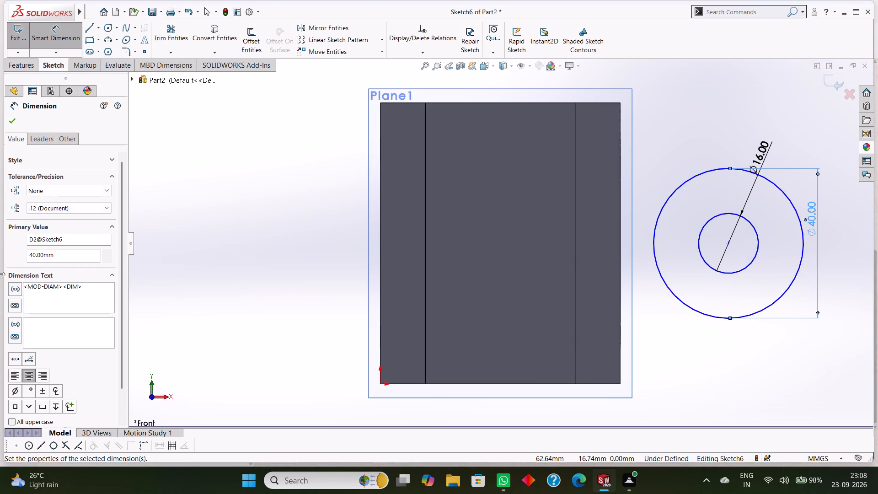
left_click(11, 124)
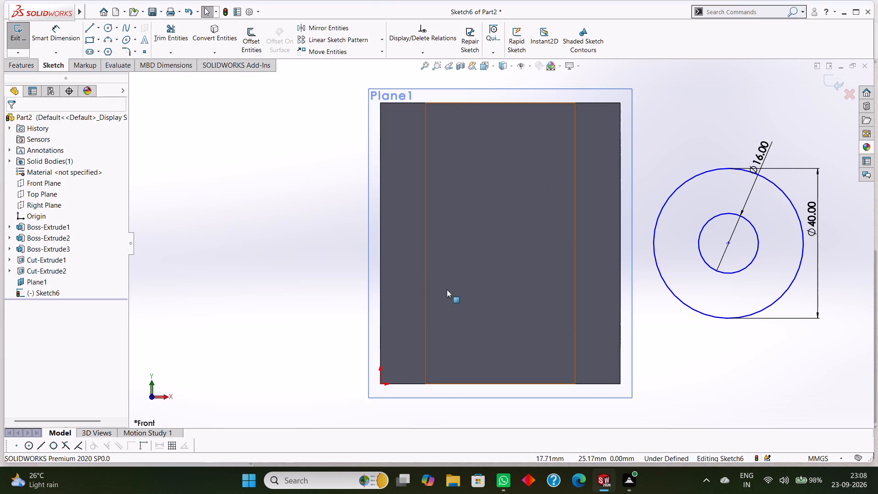
Sketch two horizontal lines about 29 mm long from the 40 mm circle's top and bottom points to the block's right edge.
scroll(448, 290, "down", 1)
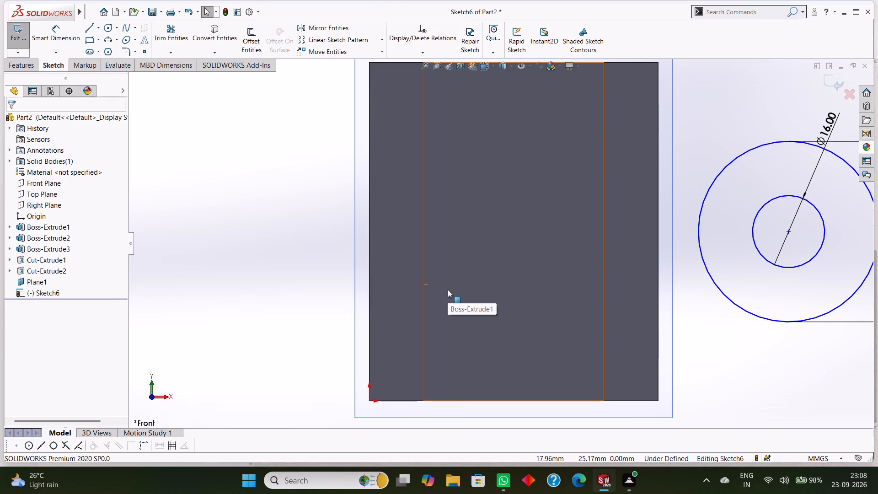
scroll(448, 290, "down", 2)
scroll(448, 290, "up", 3)
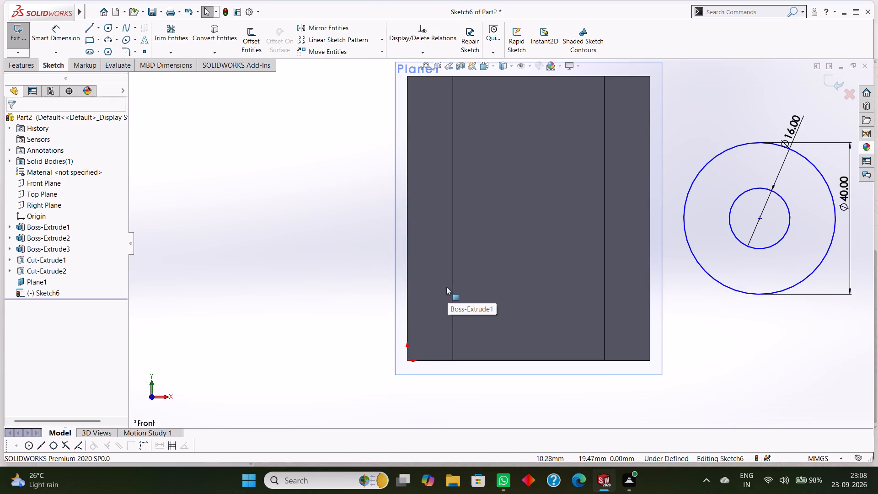
scroll(446, 286, "up", 1)
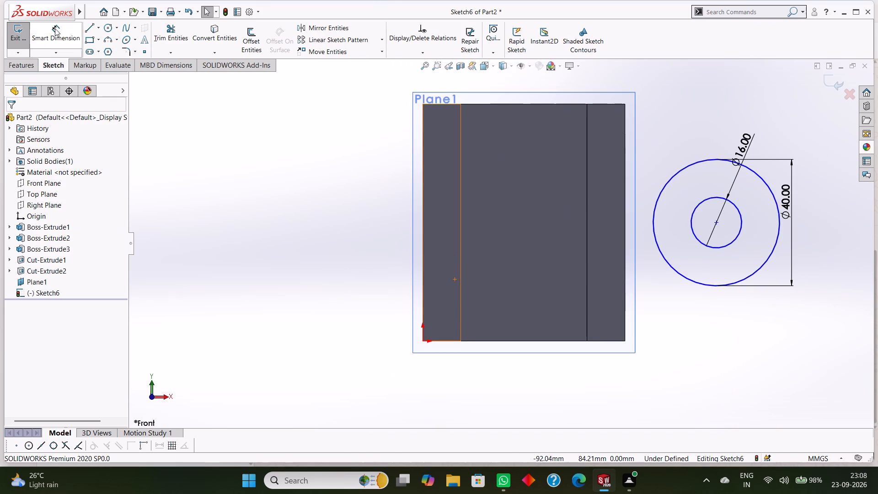
left_click(89, 24)
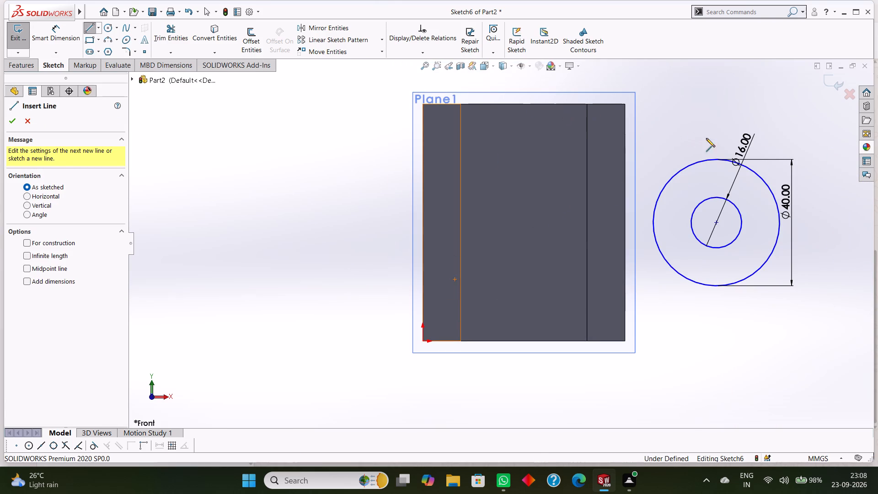
left_click(716, 160)
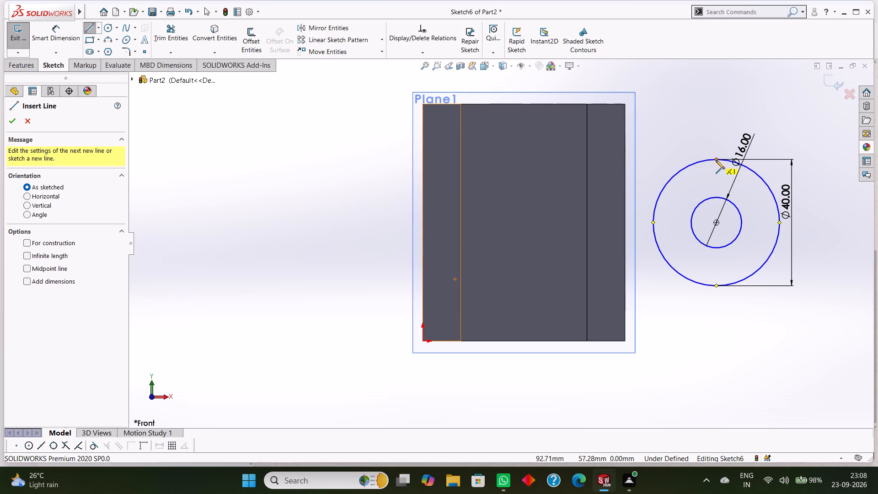
left_click(624, 160)
right_click(670, 129)
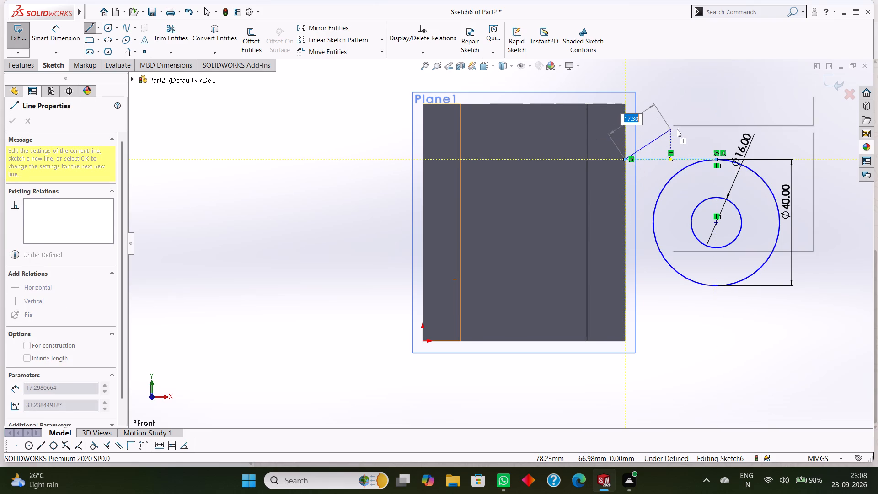
left_click(689, 133)
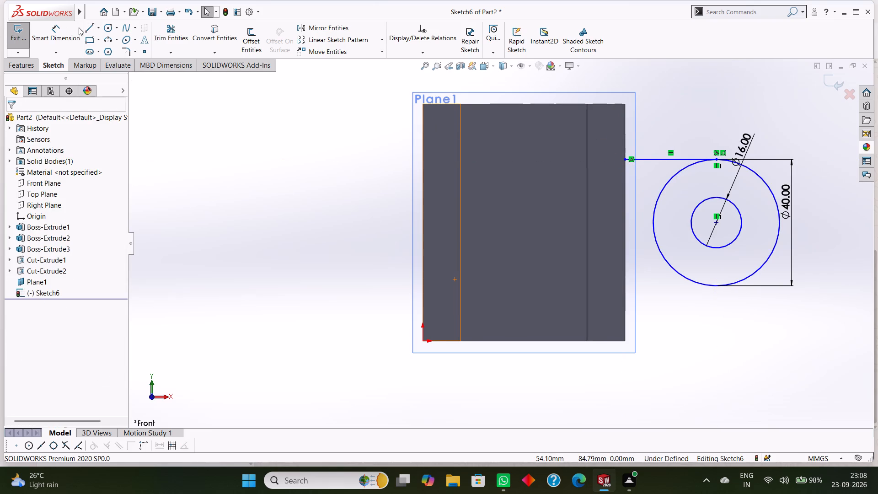
left_click(88, 27)
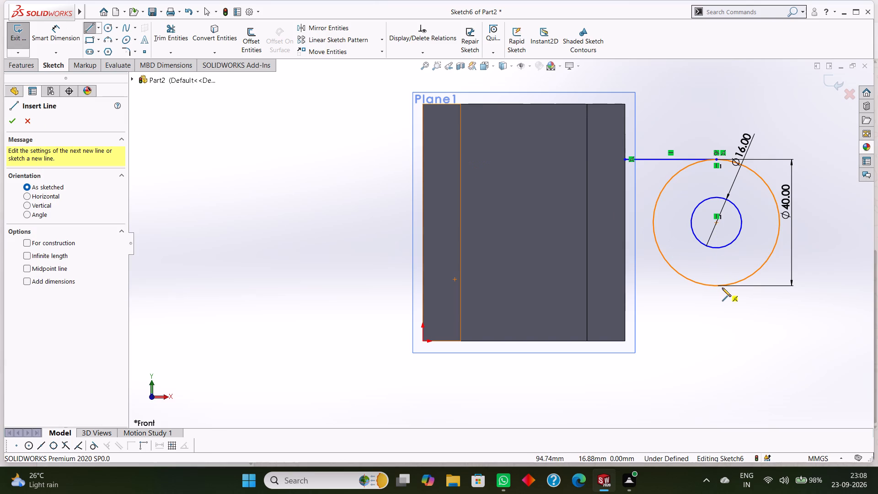
left_click(715, 285)
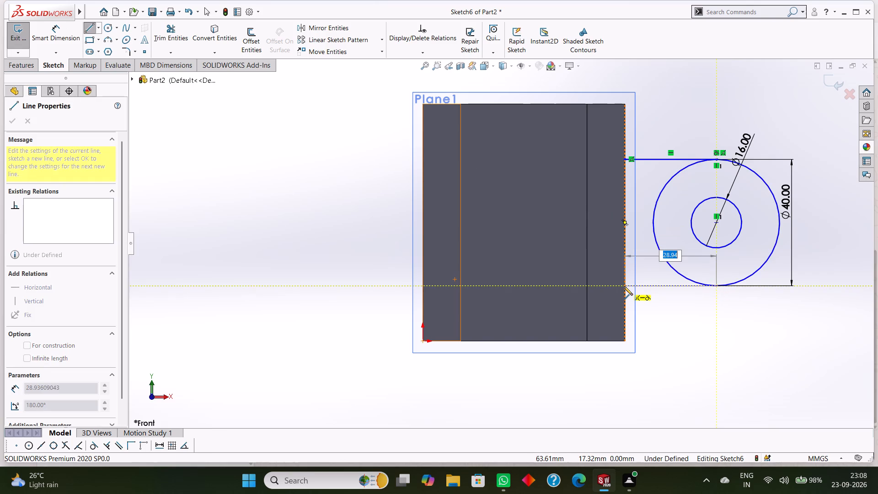
left_click(624, 286)
right_click(674, 301)
left_click(687, 303)
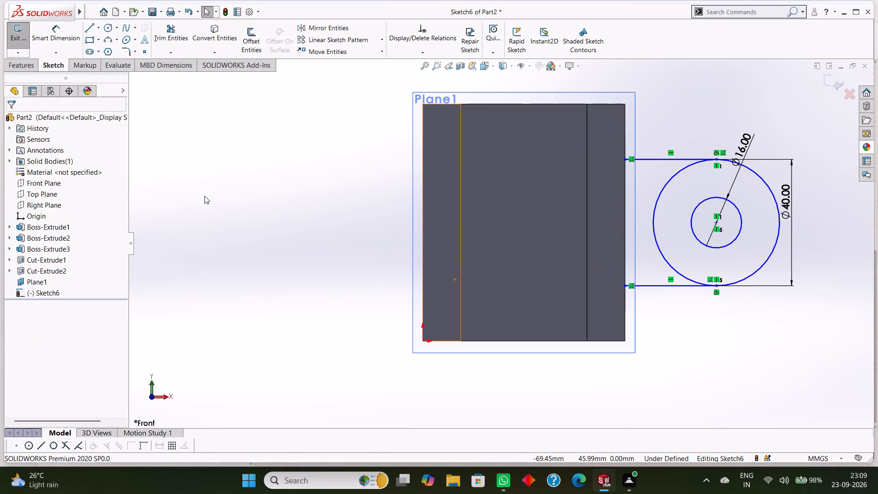
Sketch a circle of 12 mm radius between the block and the 40 mm circle, overlapping the upper horizontal line.
left_click(109, 29)
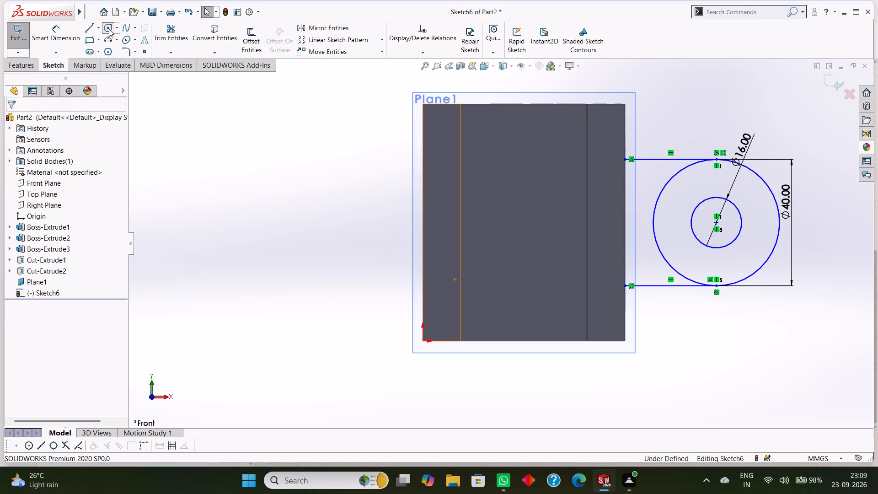
scroll(660, 149, "down", 3)
scroll(610, 157, "down", 2)
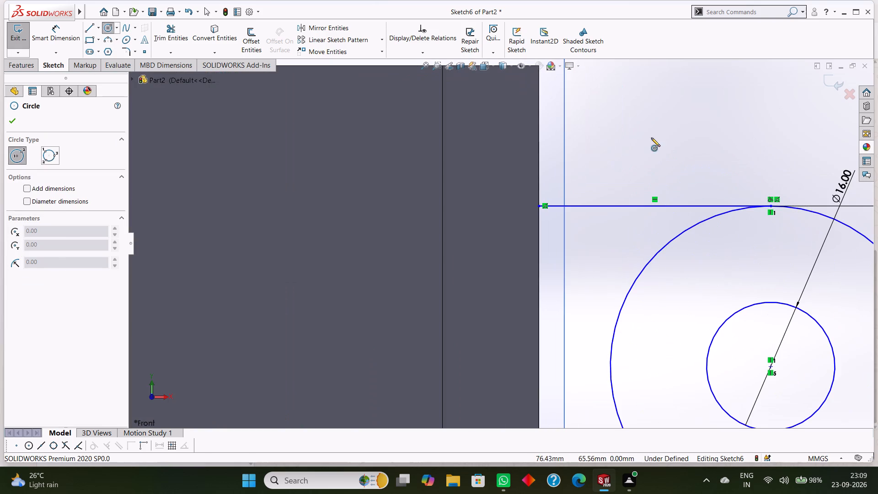
left_click(655, 135)
type("12")
key("Return")
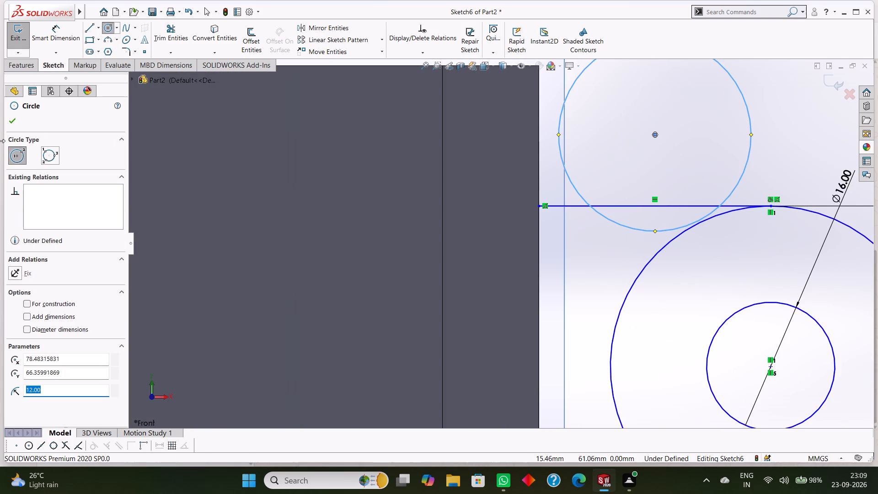
left_click(14, 123)
scroll(460, 220, "up", 3)
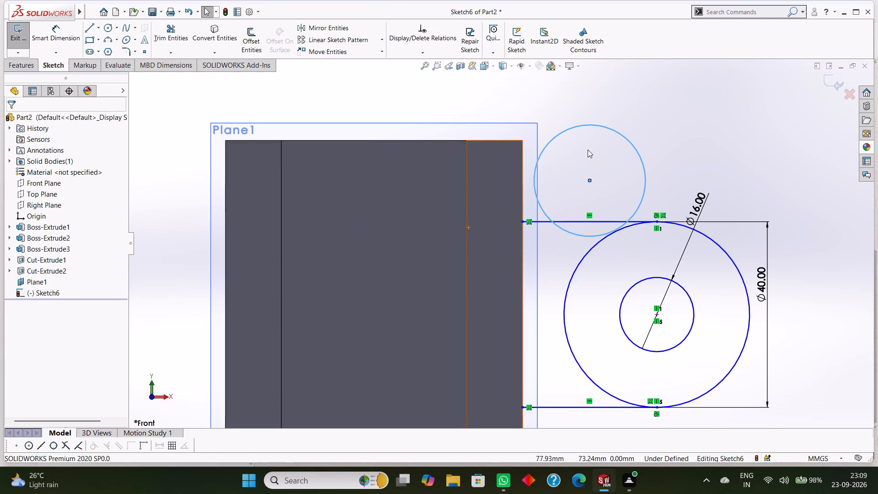
key("Escape")
Make the 12 mm radius circle tangent to the block's right edge.
left_click(593, 123)
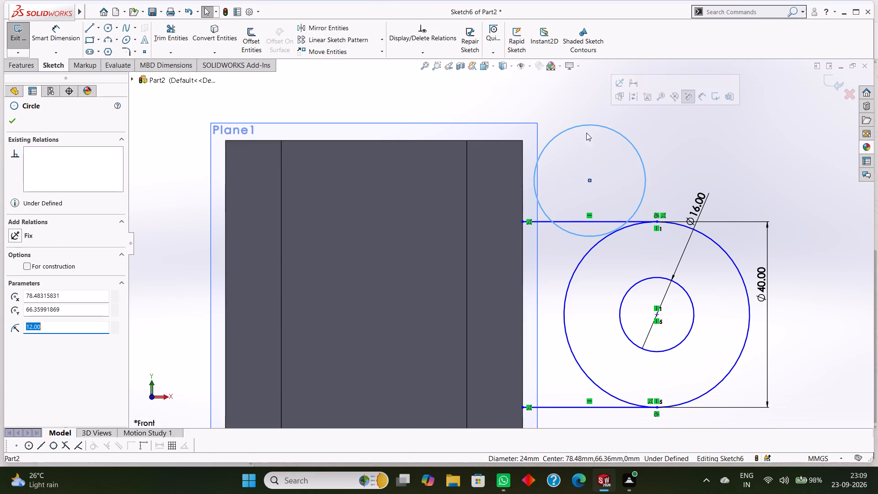
left_click(523, 161, "ctrl")
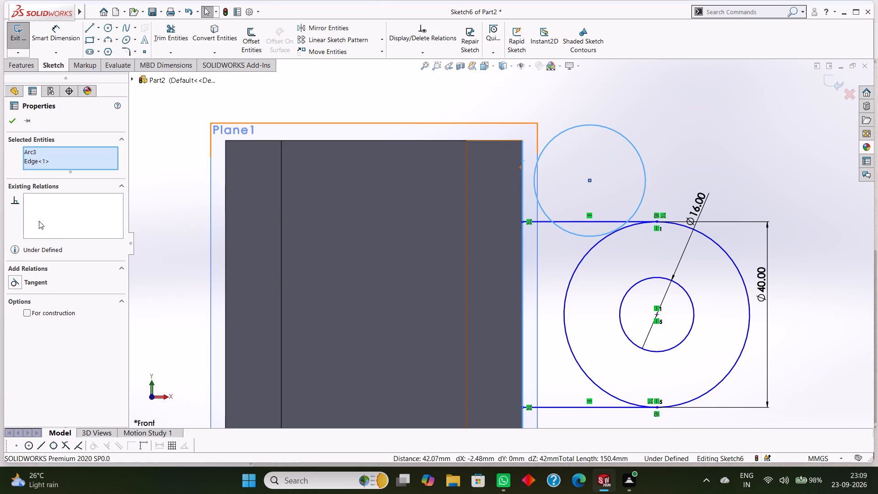
left_click(37, 280)
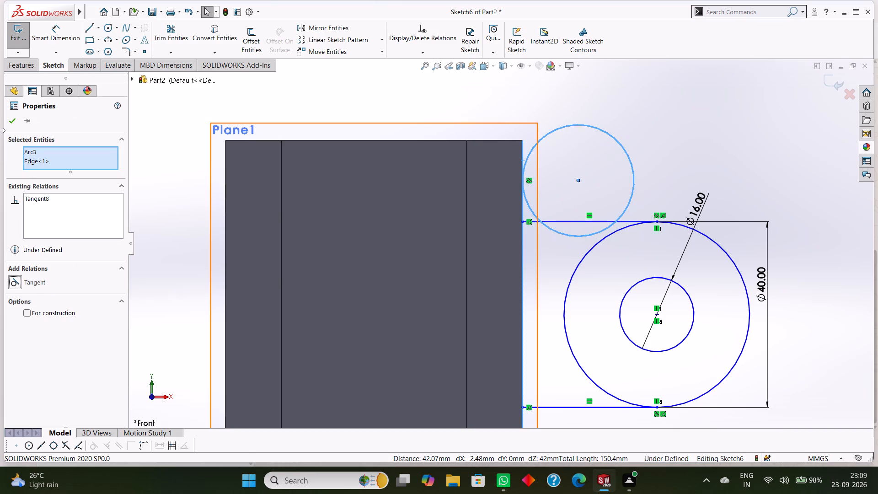
left_click(13, 124)
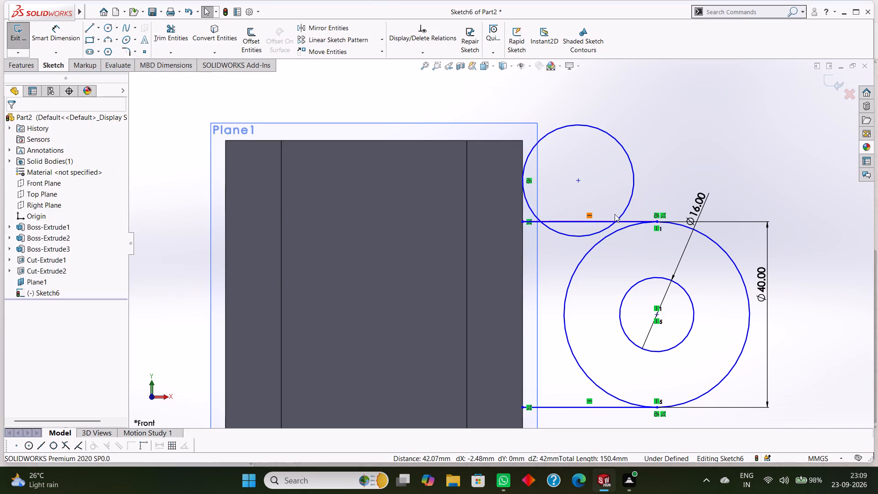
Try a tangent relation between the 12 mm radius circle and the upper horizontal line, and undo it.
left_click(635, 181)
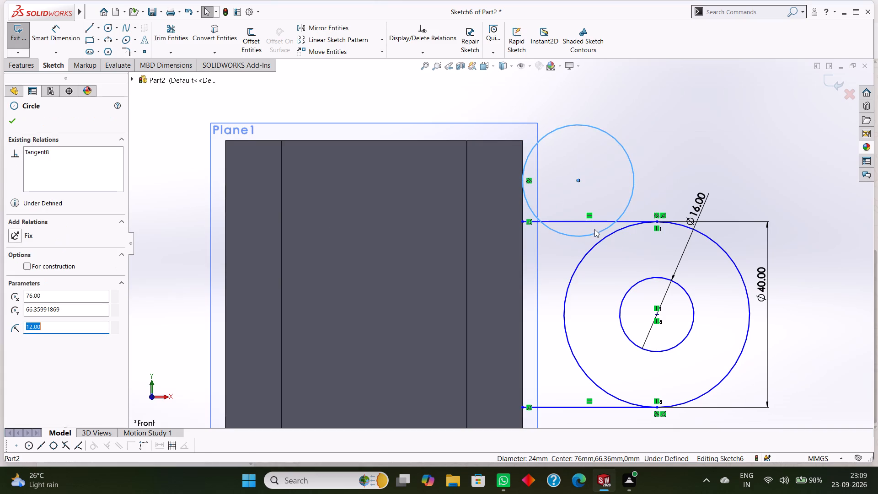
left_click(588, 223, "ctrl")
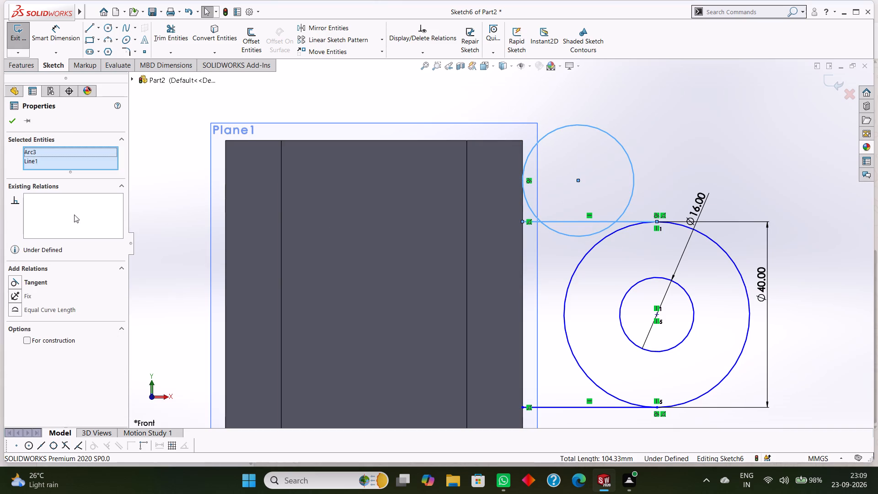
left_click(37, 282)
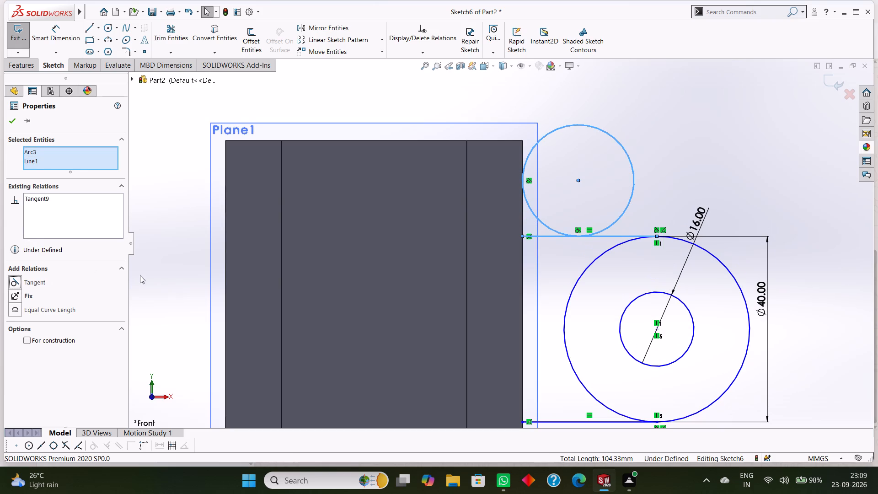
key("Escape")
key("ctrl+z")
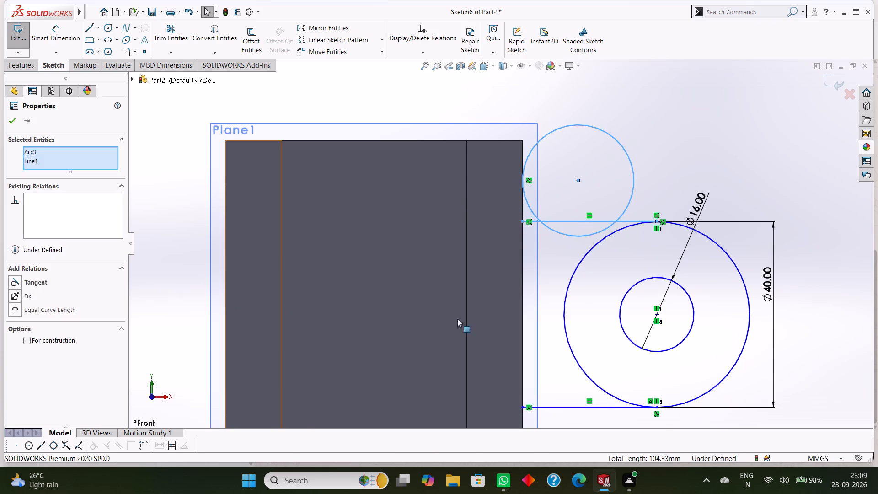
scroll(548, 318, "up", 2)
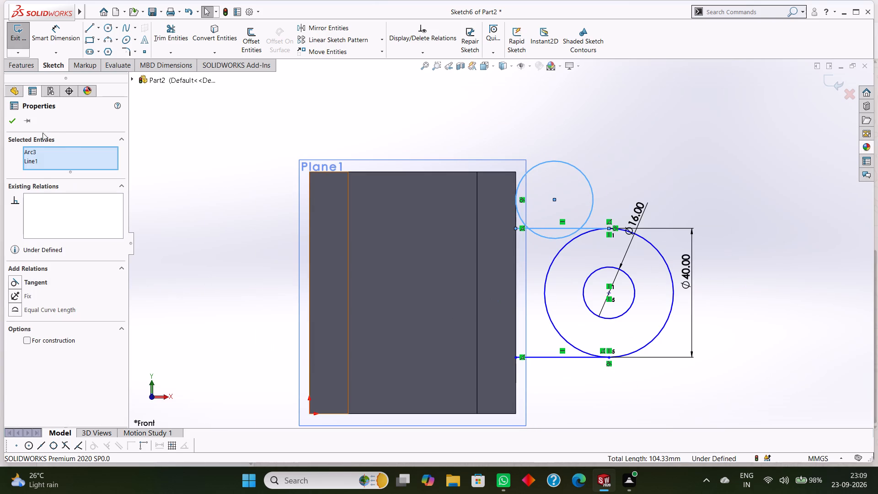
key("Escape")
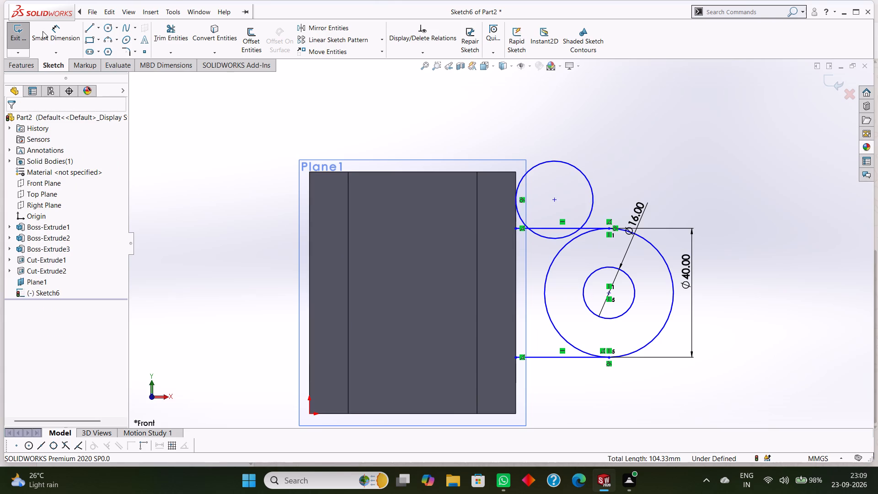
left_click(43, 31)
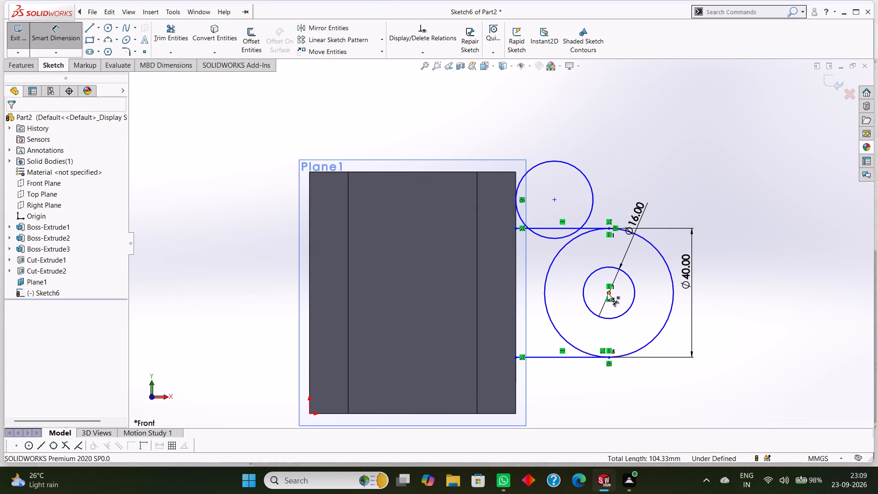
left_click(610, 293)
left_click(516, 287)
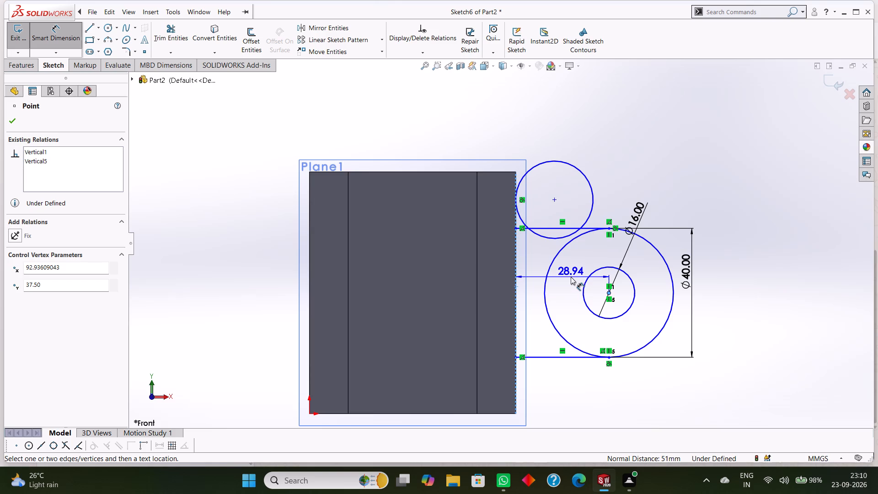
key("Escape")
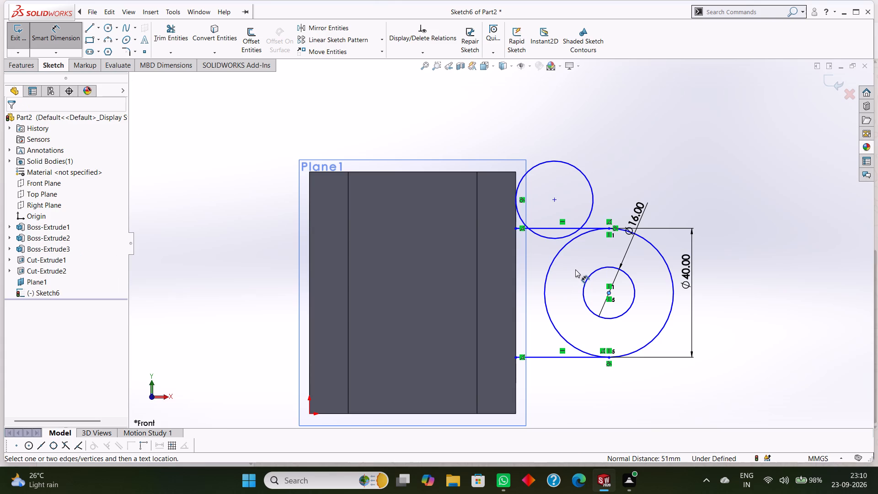
Undo the small circle between the block and the 40 mm circle, along with both horizontal connecting lines.
key("ctrl+z")
key("ctrl+z")
key("ctrl+z")
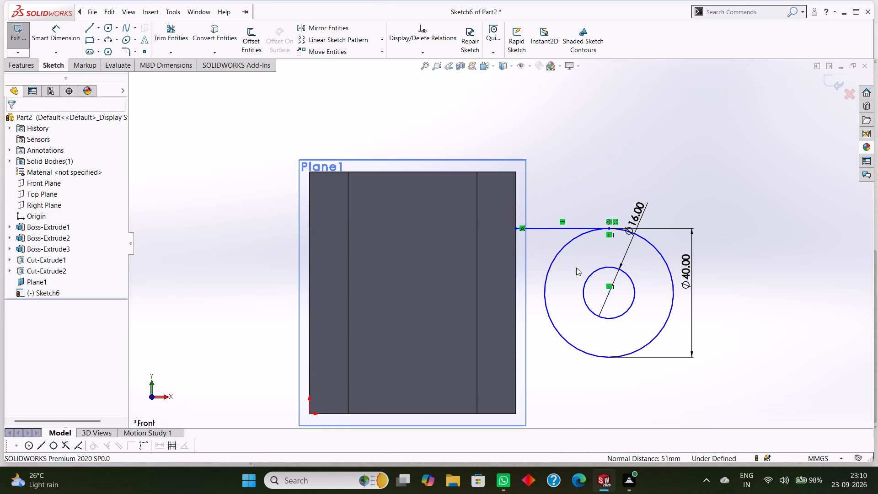
key("ctrl+z")
Dimension the concentric circles' centre at 50 mm horizontally from the block's right edge.
left_click(60, 32)
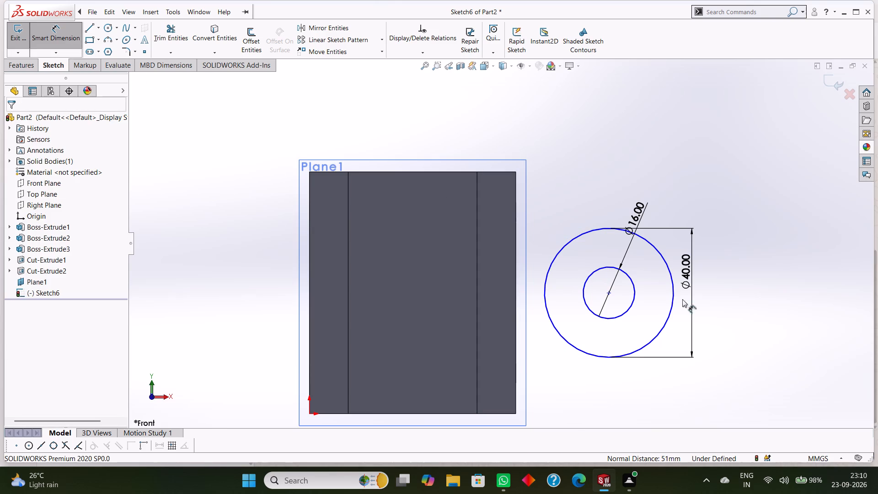
left_click(515, 282)
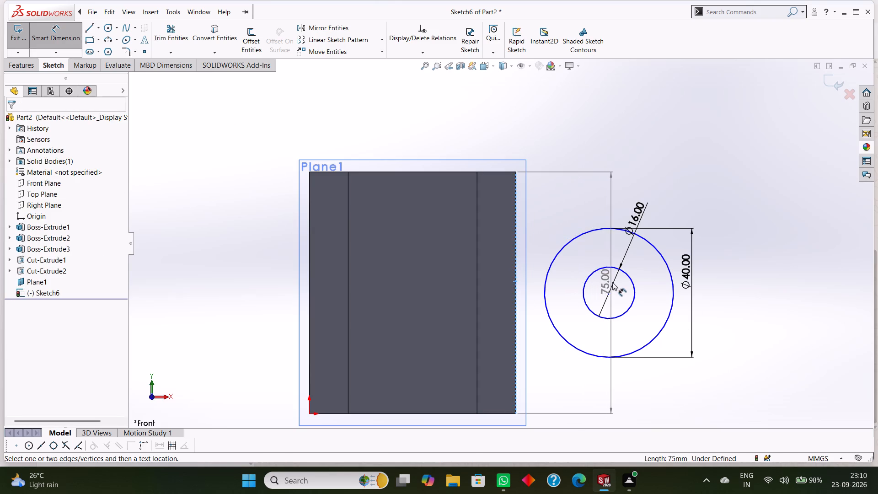
left_click(607, 293)
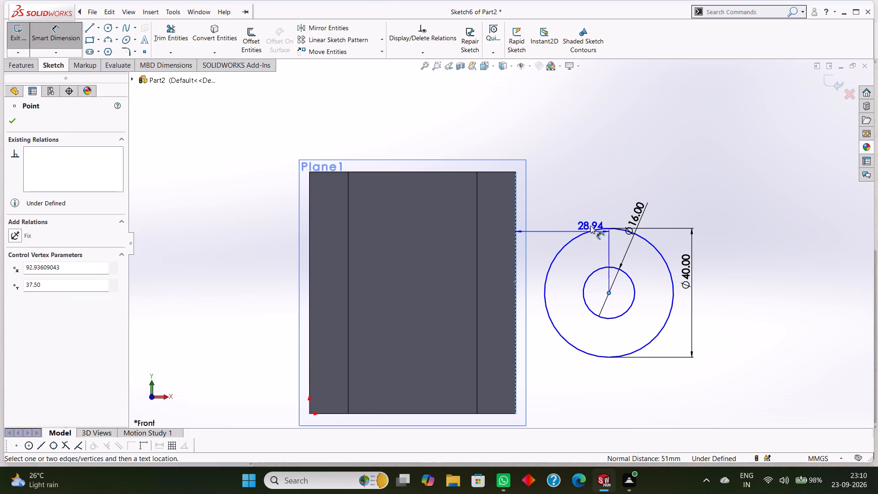
left_click(594, 197)
type("50")
key("Return")
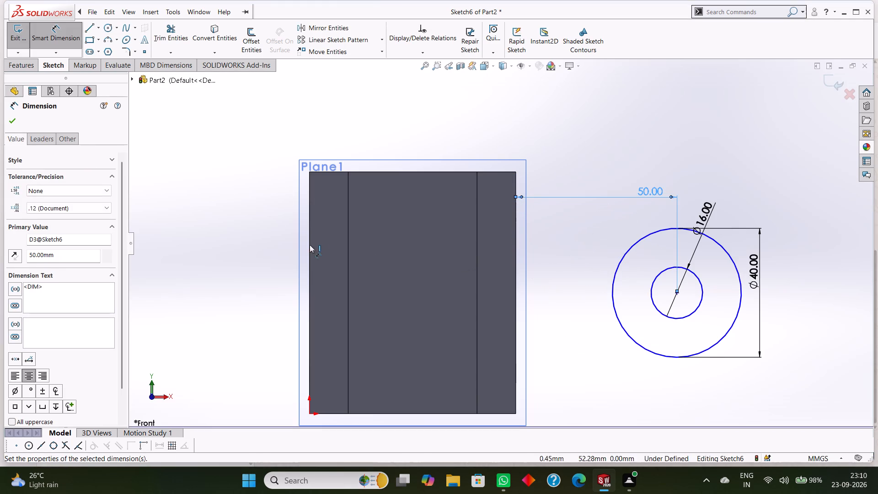
left_click(9, 120)
Sketch two 50 mm horizontal lines from the 40 mm circle's top and bottom points to the block's right edge.
left_click(92, 27)
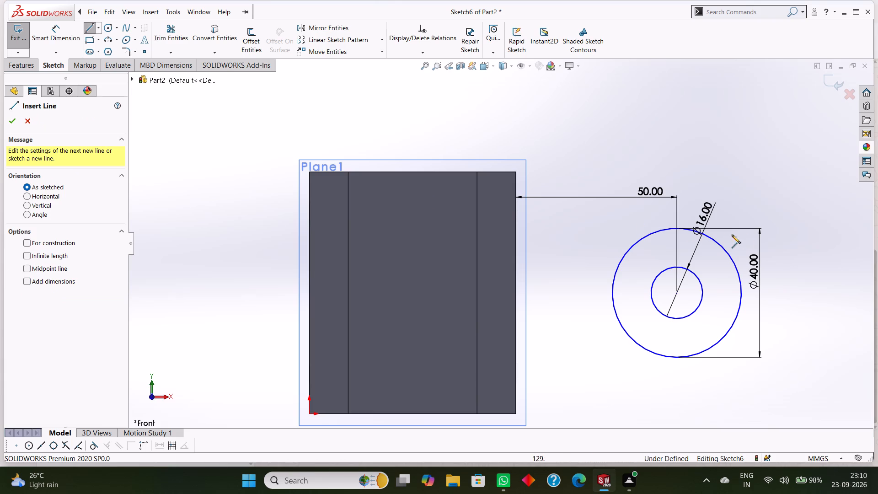
left_click(676, 229)
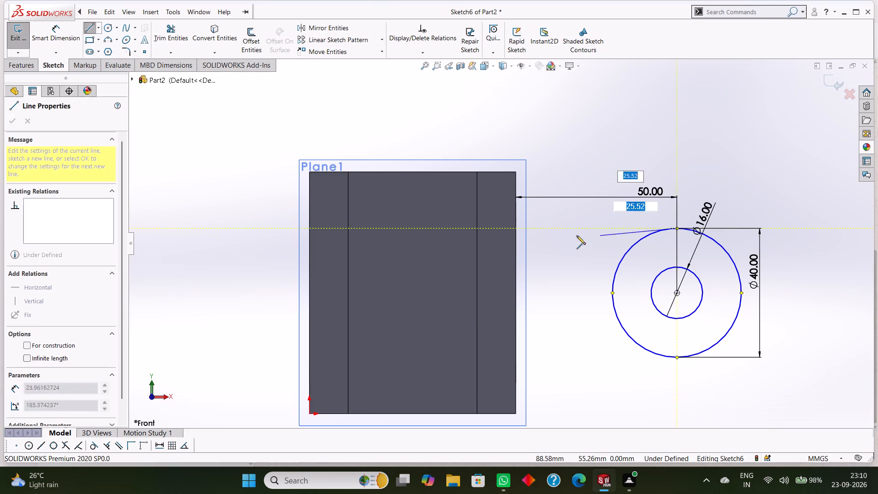
left_click(515, 228)
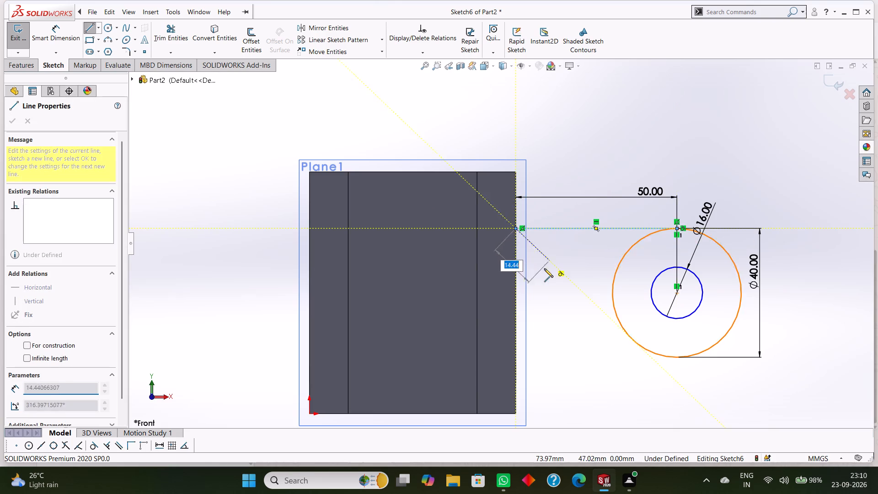
right_click(562, 301)
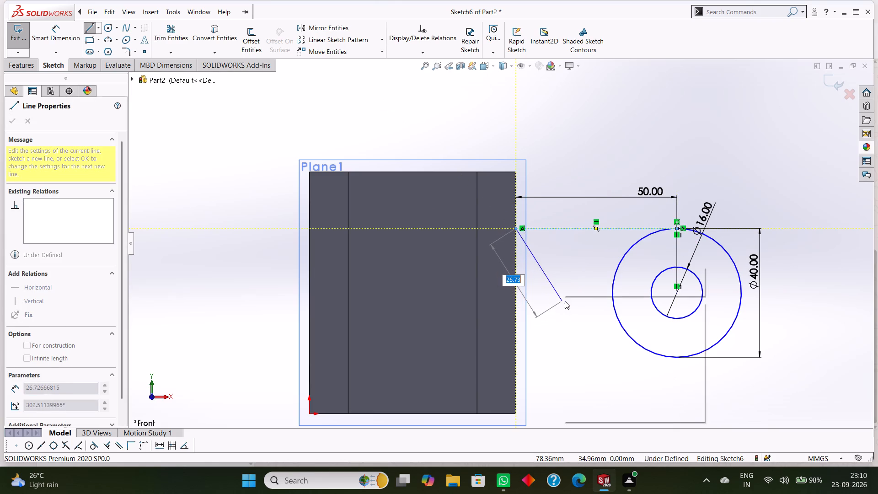
left_click(581, 306)
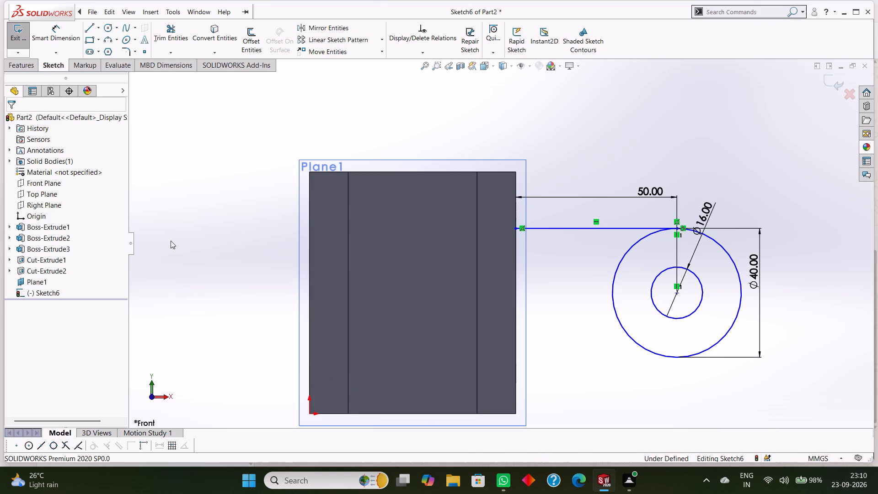
left_click(90, 25)
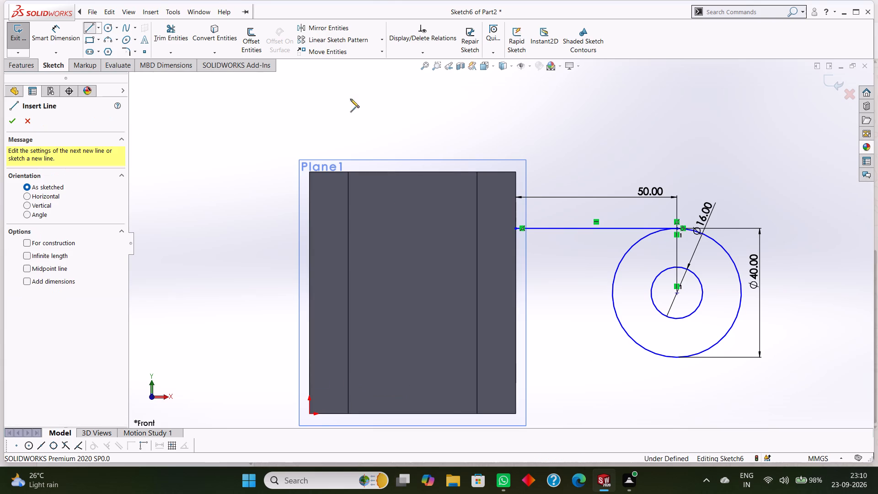
left_click(676, 357)
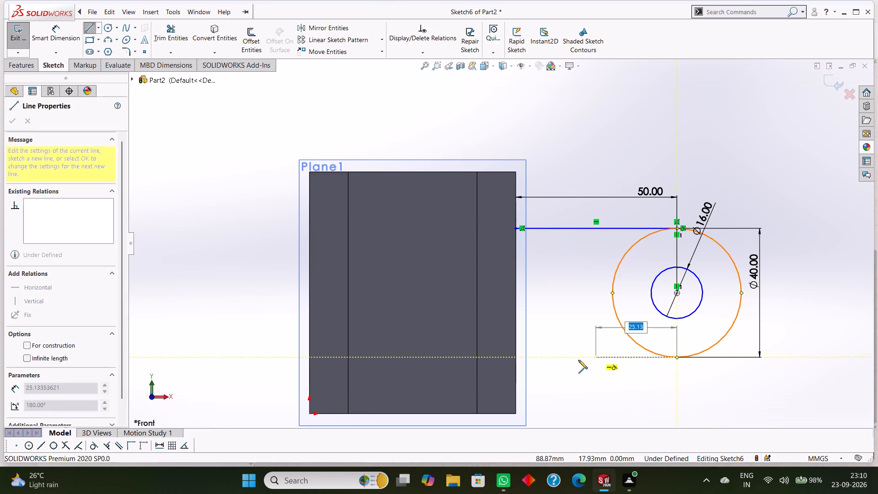
left_click(515, 357)
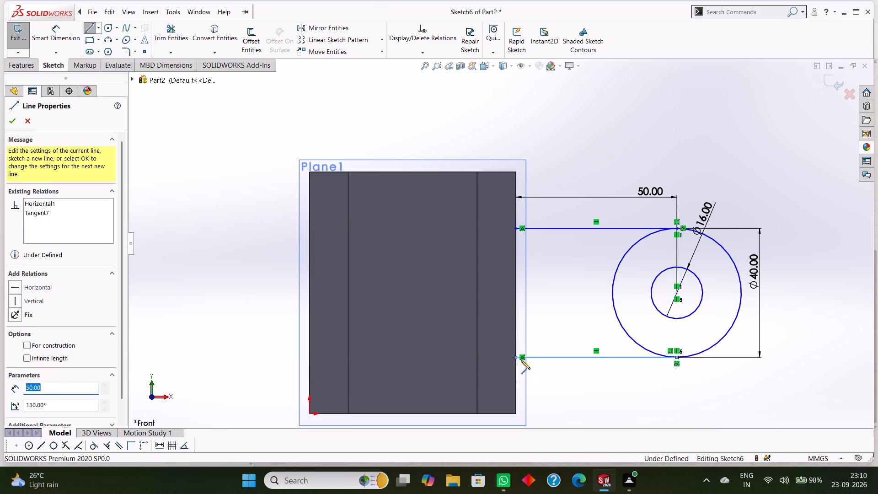
right_click(559, 381)
left_click(581, 381)
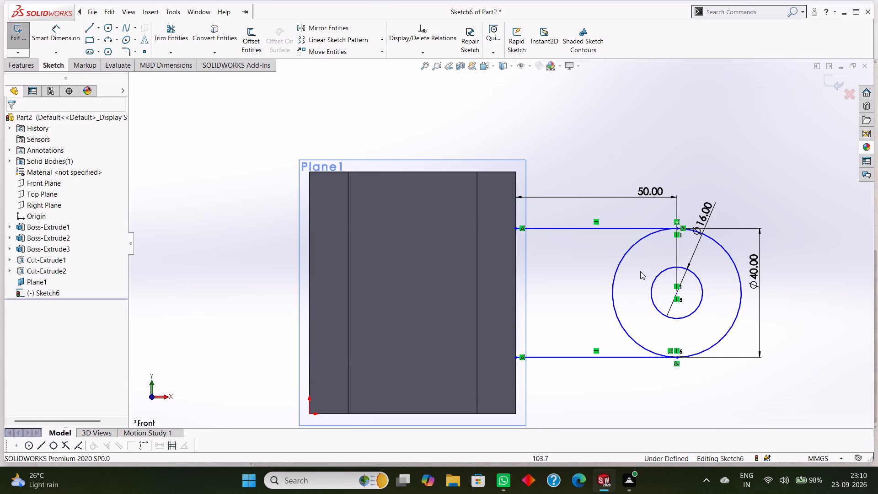
Sketch a circle of about 12 mm radius above the upper horizontal line, between the block and the 40 mm circle.
left_click(108, 27)
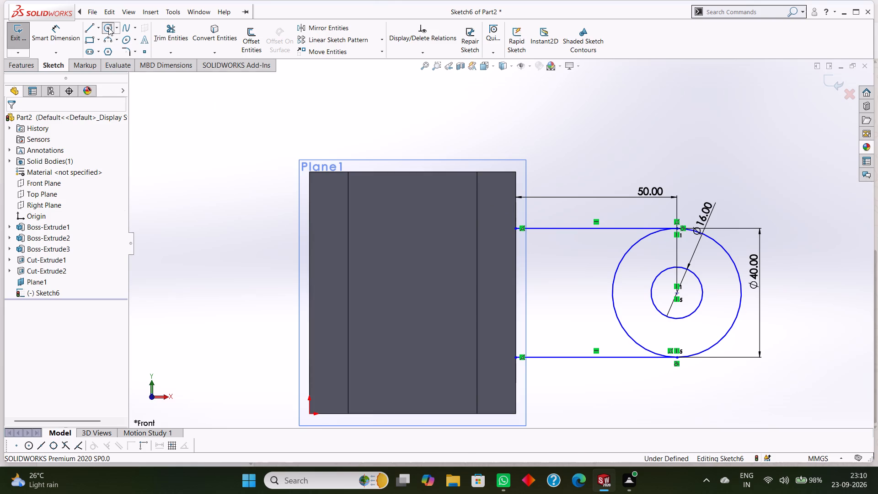
left_click(603, 159)
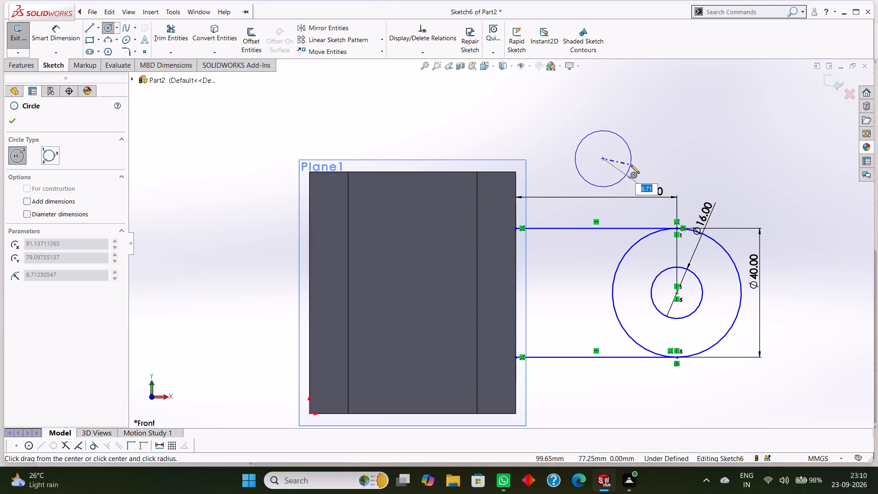
type("12")
key("Return")
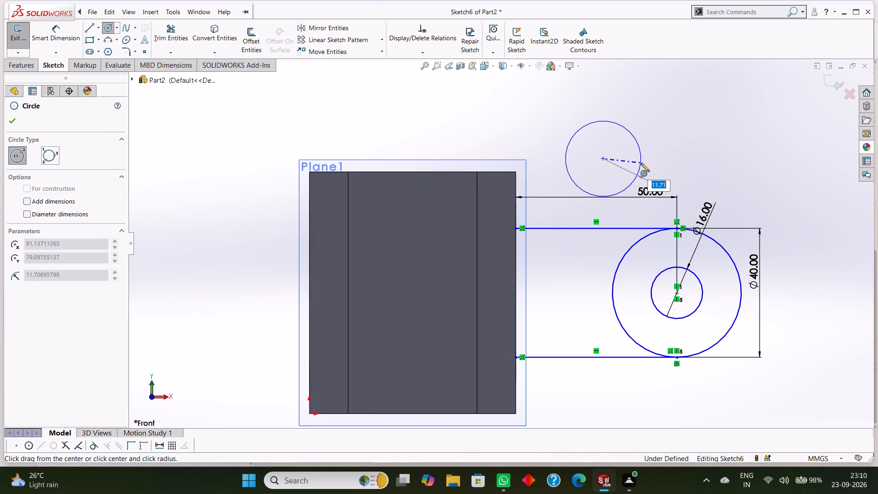
left_click(15, 118)
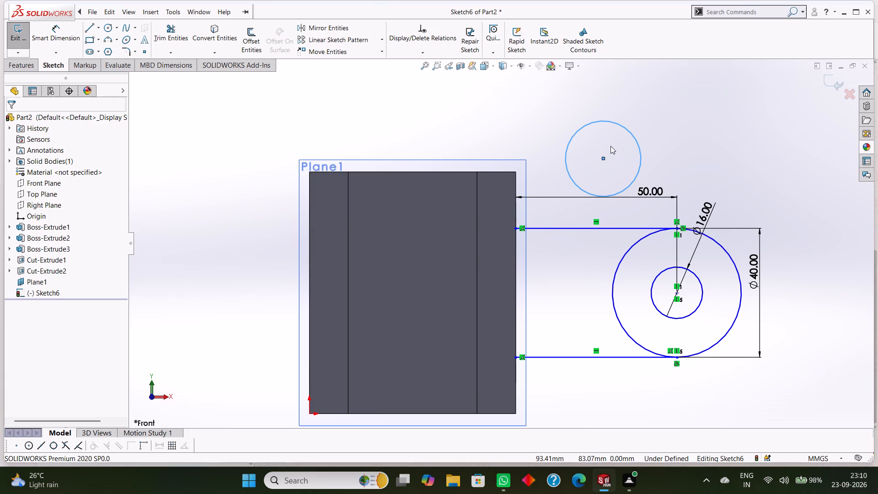
key("Escape")
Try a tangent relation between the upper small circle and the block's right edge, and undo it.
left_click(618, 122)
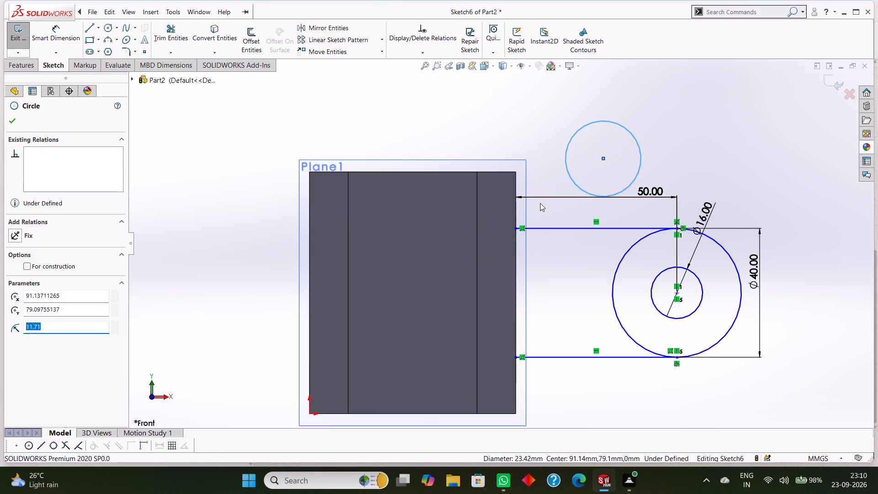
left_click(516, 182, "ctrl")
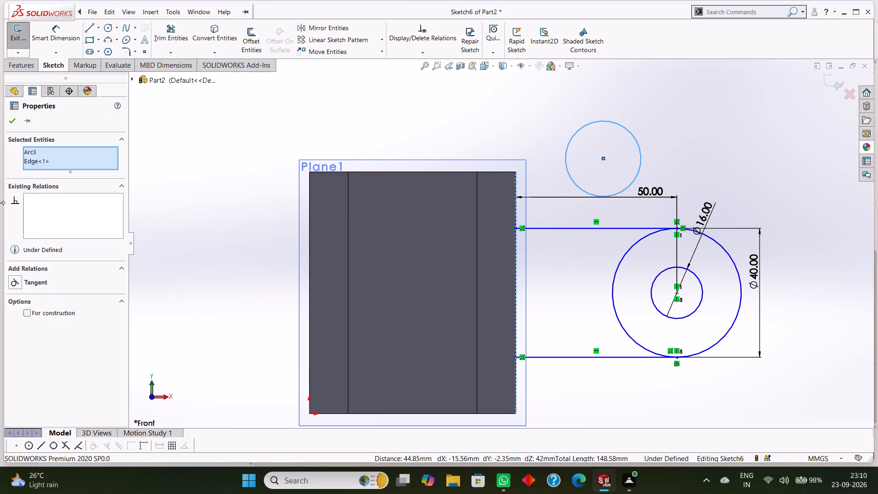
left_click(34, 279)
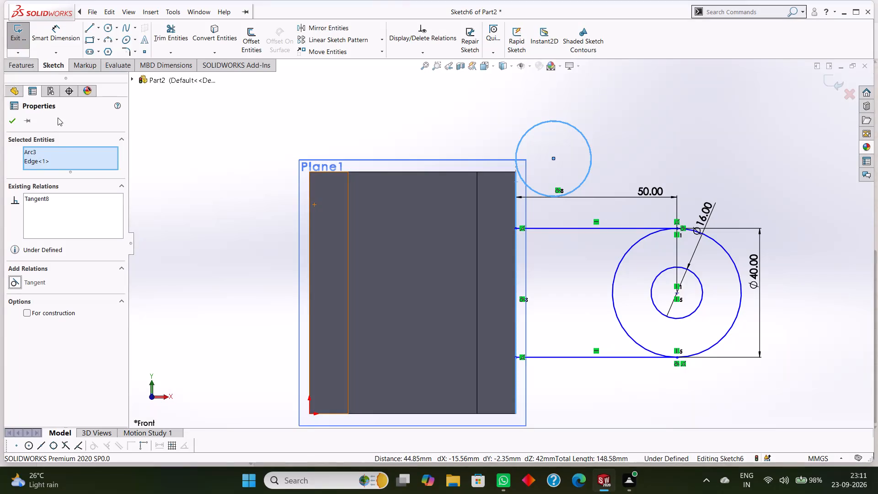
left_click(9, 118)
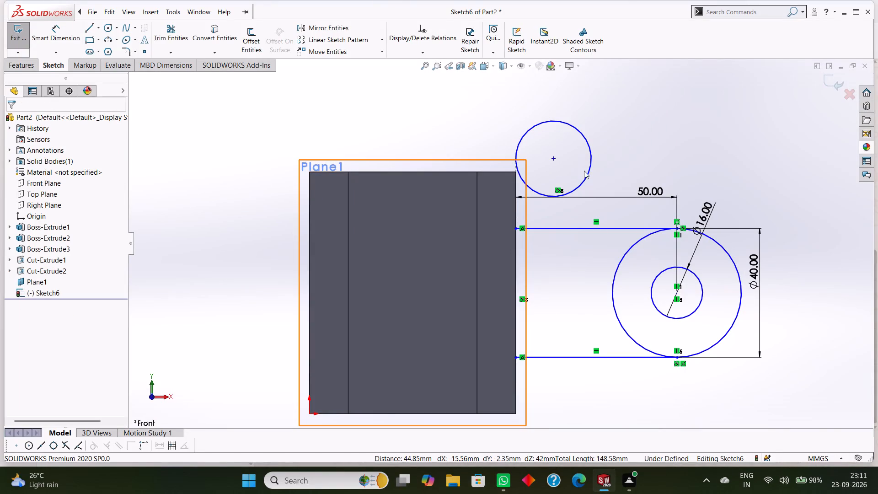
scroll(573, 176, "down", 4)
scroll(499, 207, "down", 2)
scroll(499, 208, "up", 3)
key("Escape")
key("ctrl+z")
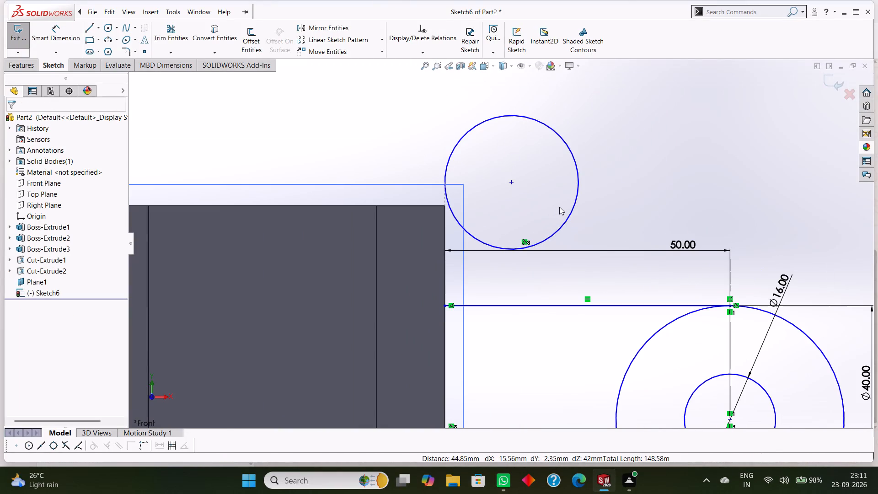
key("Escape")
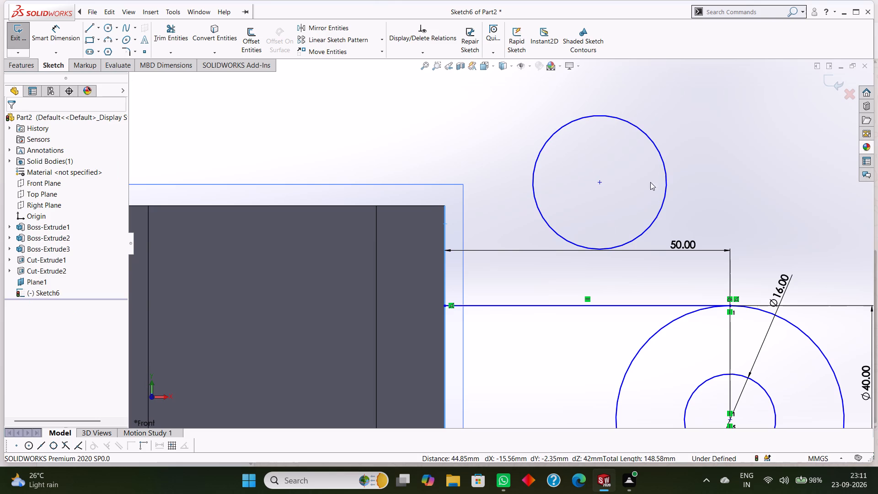
Make the upper small circle tangent to the upper horizontal line.
left_click(651, 140)
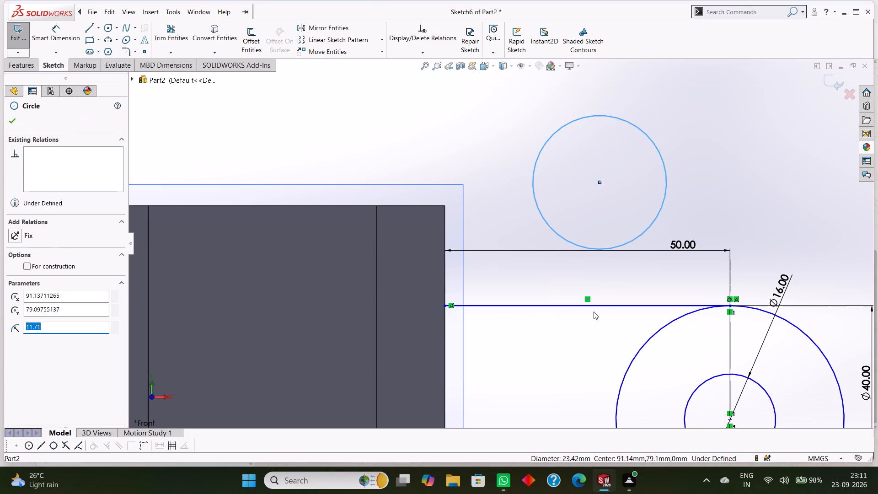
left_click(599, 307, "ctrl")
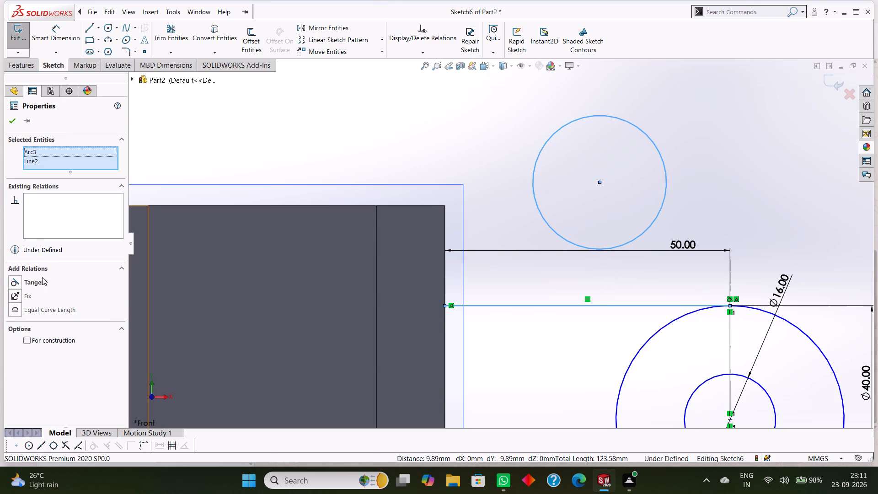
left_click(43, 281)
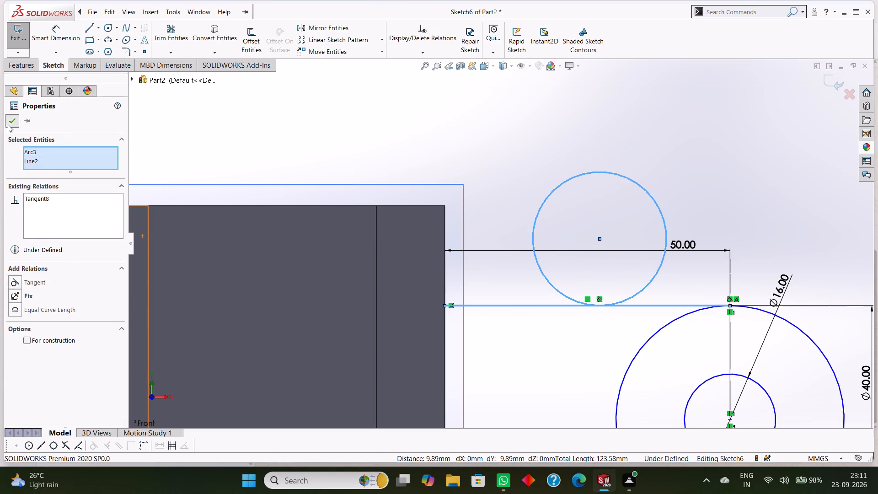
left_click(8, 124)
Make the upper small circle tangent to the block's right edge.
left_click(562, 183)
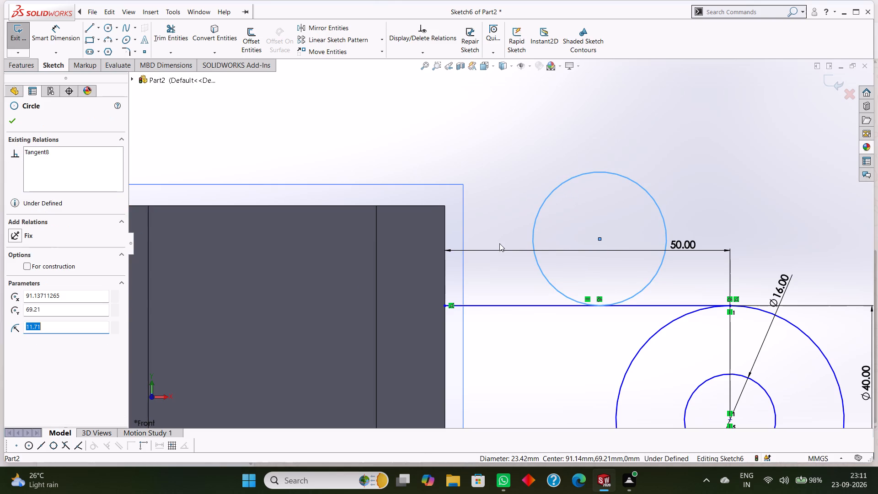
left_click(446, 226, "ctrl")
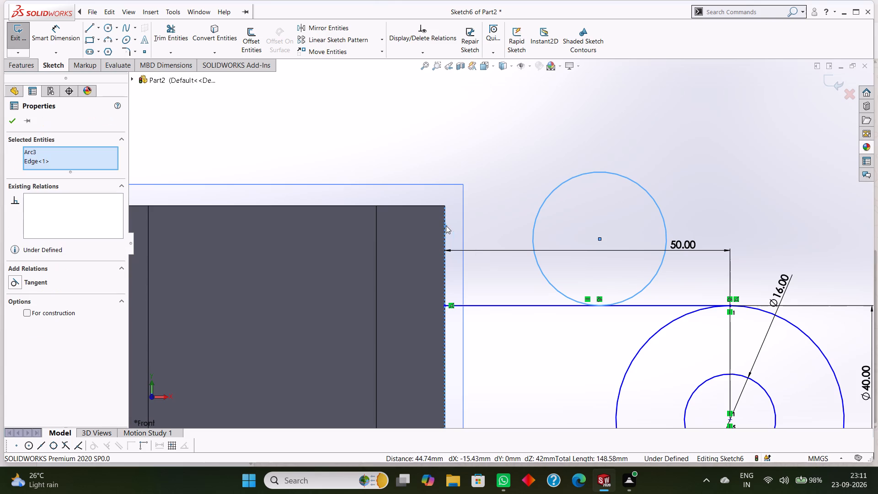
left_click(48, 281)
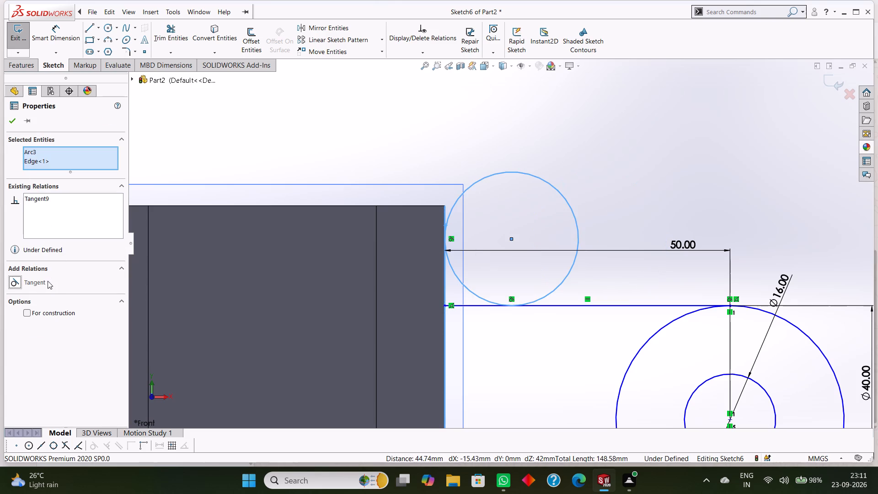
left_click(12, 121)
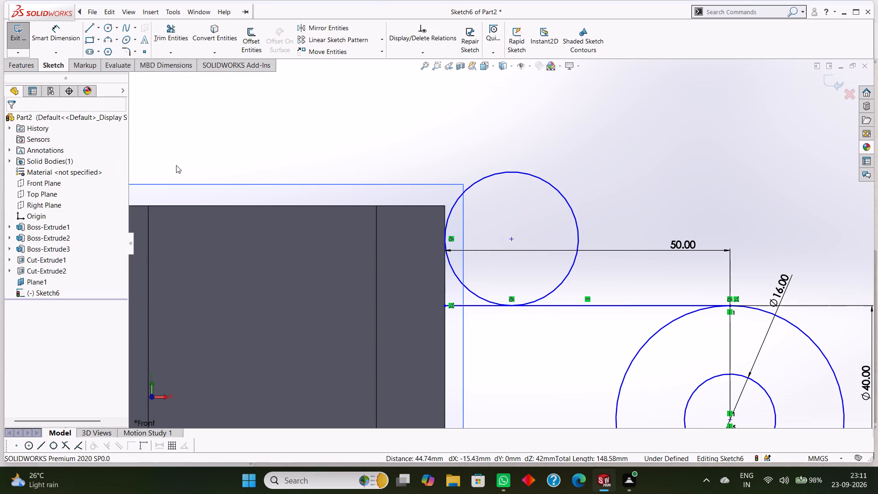
scroll(492, 209, "up", 2)
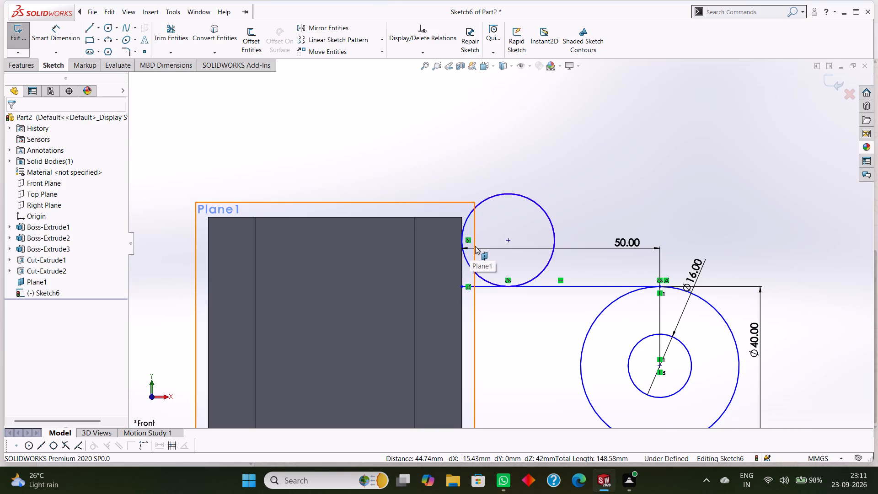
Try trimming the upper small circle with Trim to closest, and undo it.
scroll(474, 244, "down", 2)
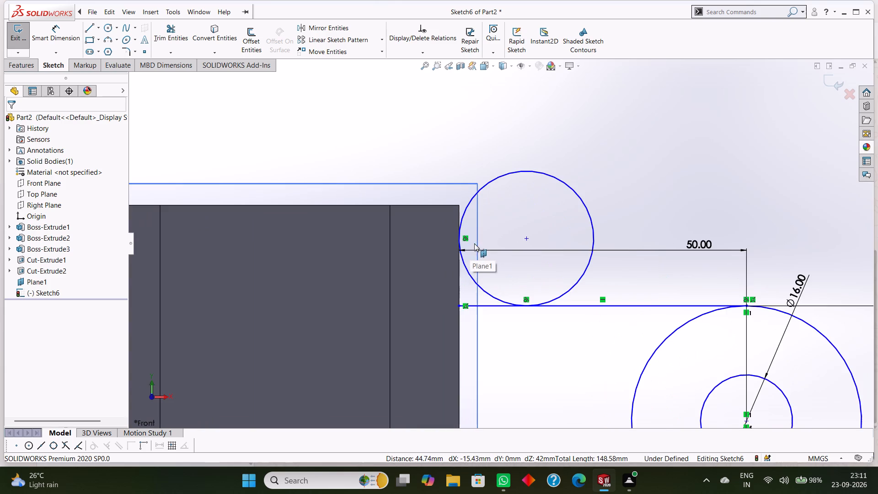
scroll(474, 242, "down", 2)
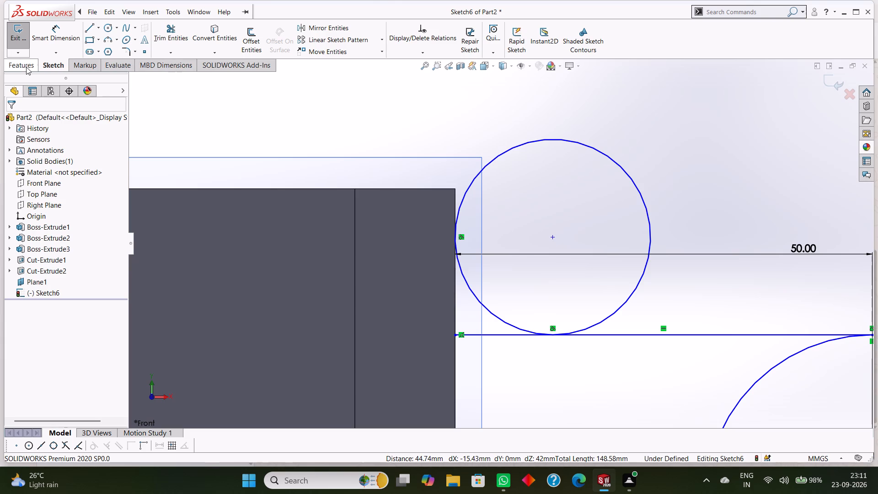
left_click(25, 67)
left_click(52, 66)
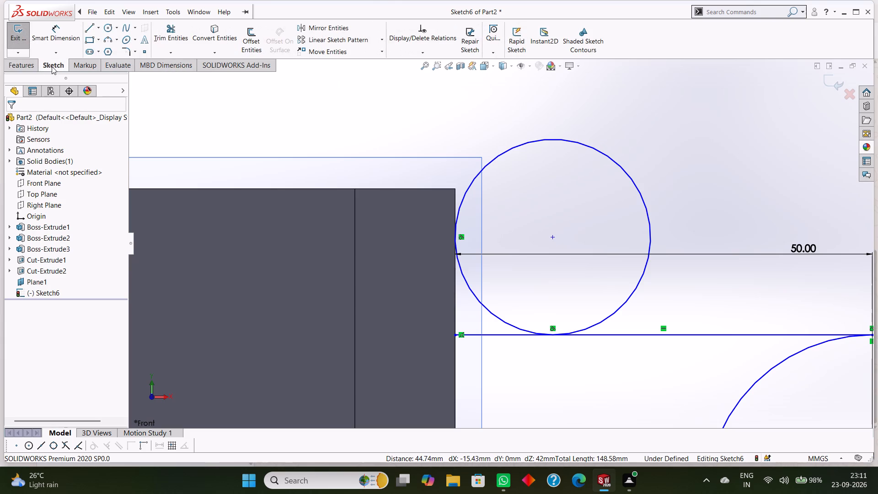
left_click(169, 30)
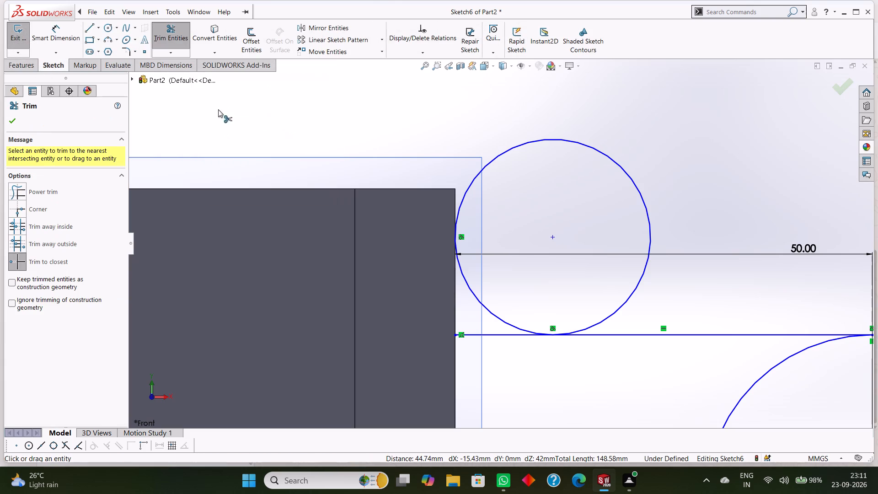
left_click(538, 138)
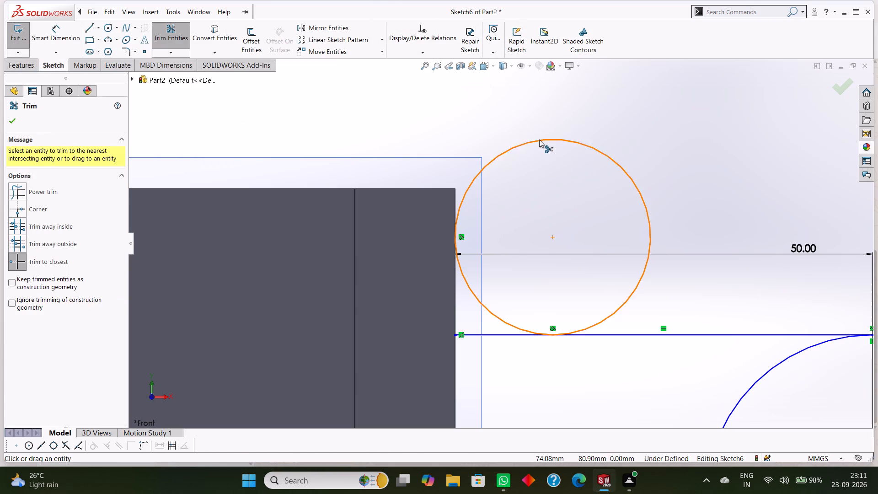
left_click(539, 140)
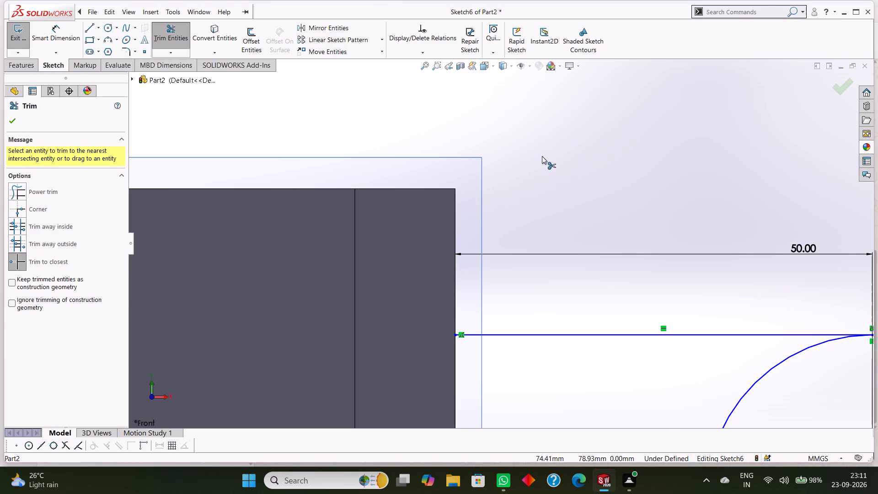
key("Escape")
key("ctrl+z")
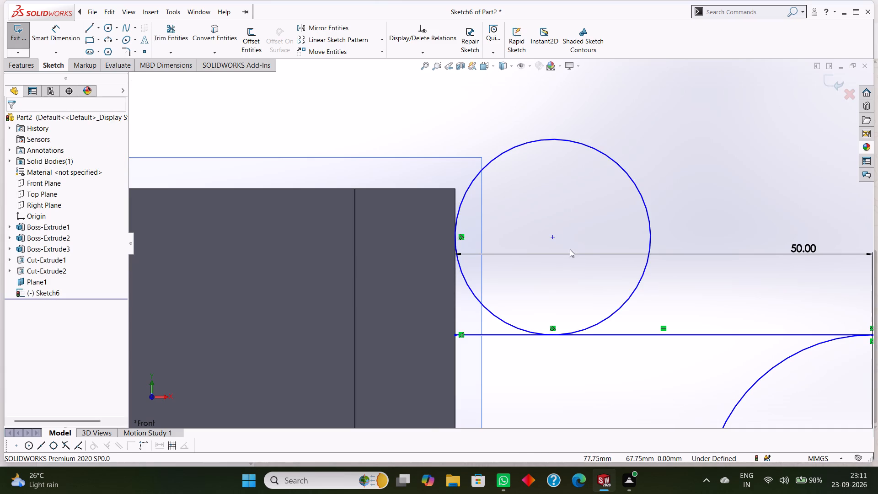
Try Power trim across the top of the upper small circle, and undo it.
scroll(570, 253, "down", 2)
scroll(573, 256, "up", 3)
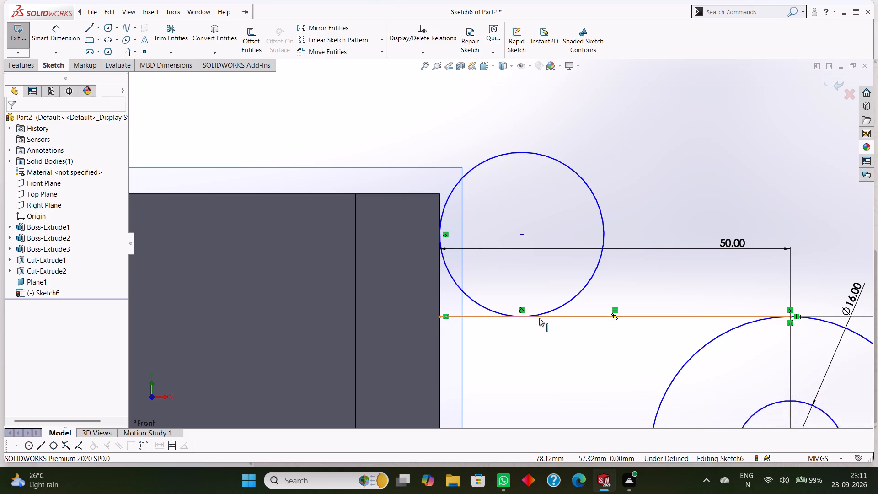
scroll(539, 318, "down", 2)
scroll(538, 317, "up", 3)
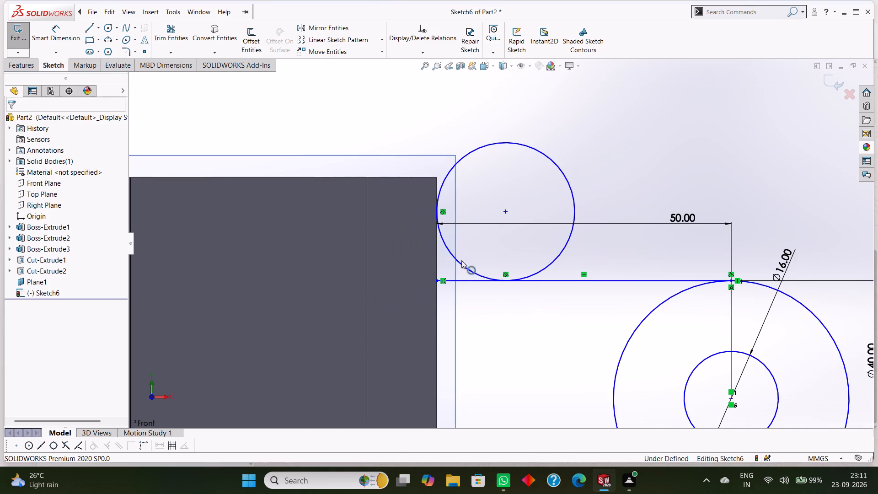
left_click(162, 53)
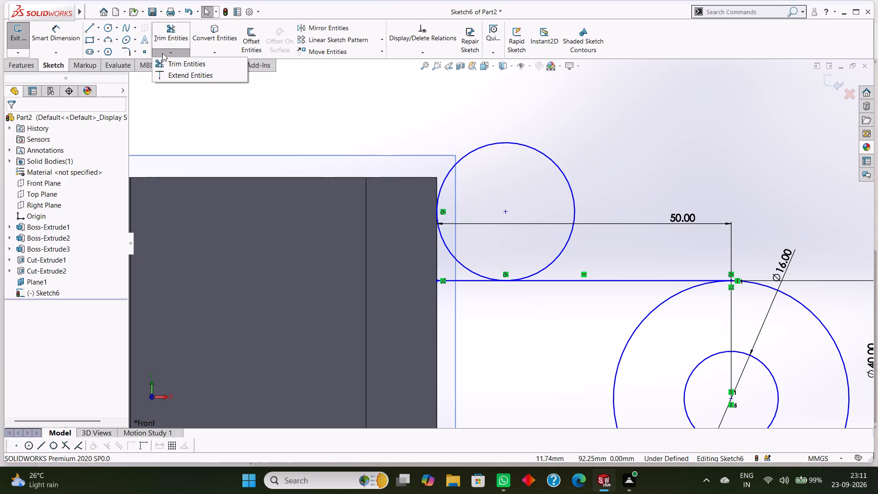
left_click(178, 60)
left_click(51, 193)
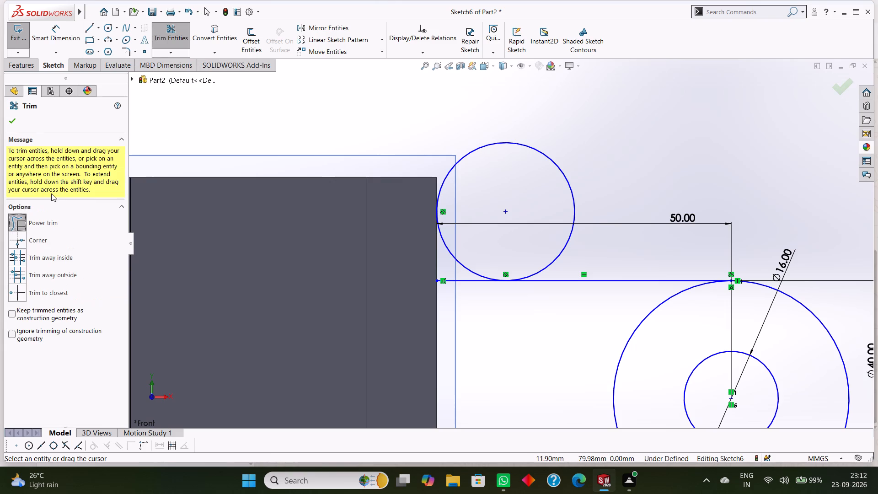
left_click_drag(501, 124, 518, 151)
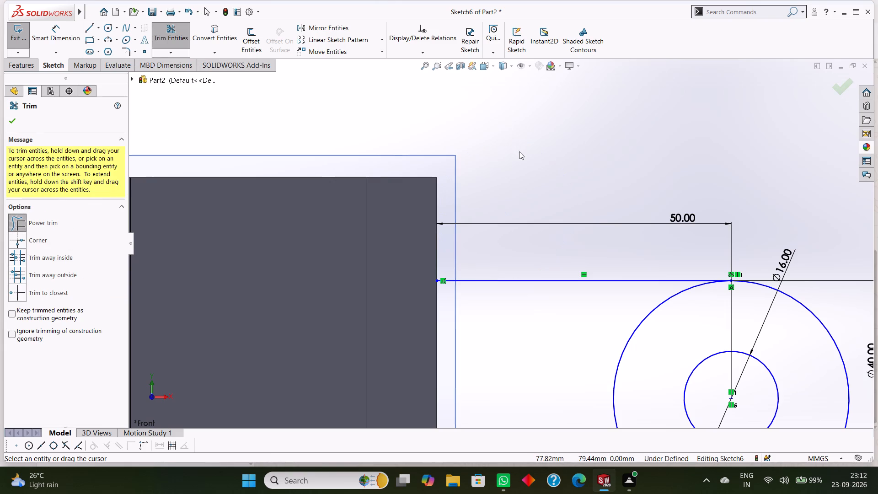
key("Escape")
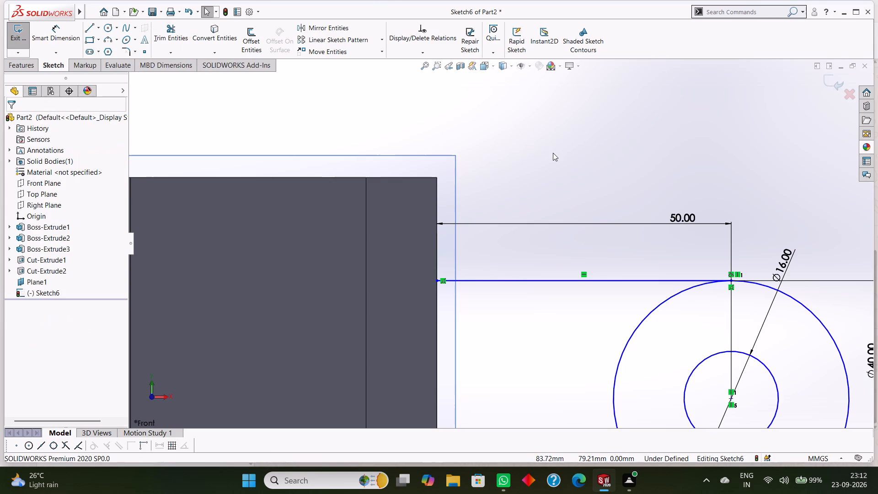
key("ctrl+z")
Draw a vertical line about 69 mm long along the block's right edge, from the small circle's tangent point to the block's bottom corner.
scroll(579, 258, "up", 4)
scroll(511, 273, "up", 2)
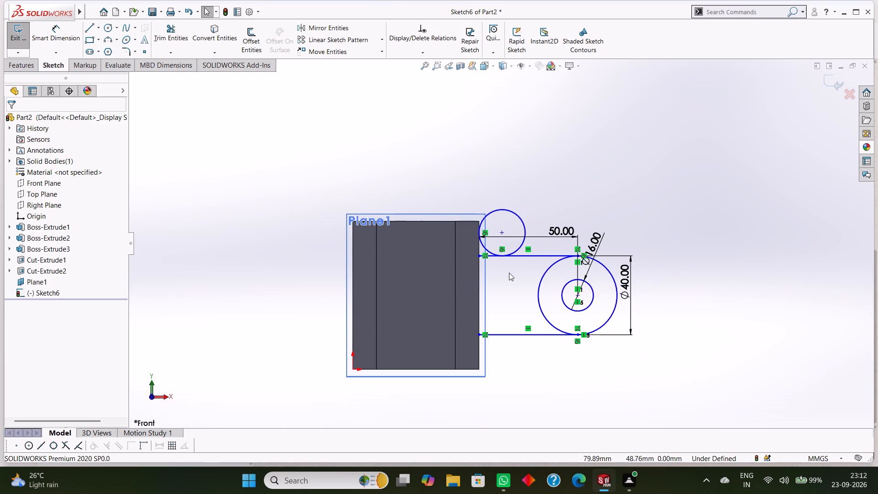
scroll(485, 254, "down", 3)
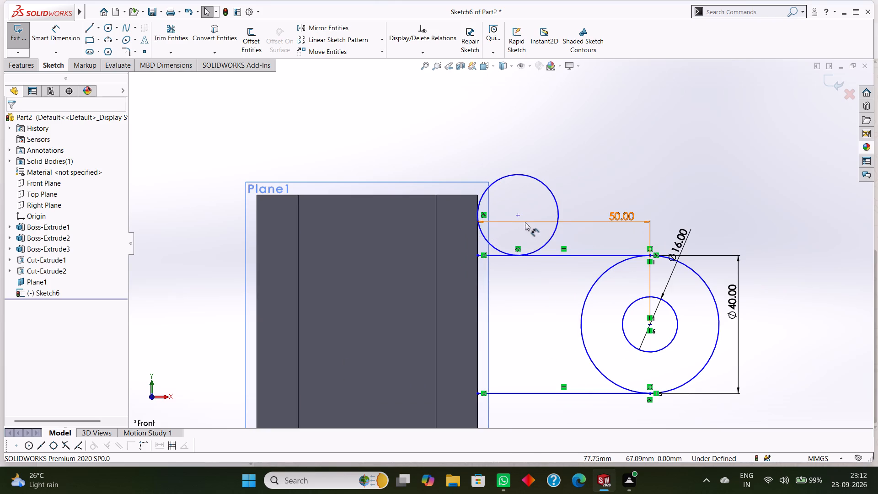
left_click(89, 27)
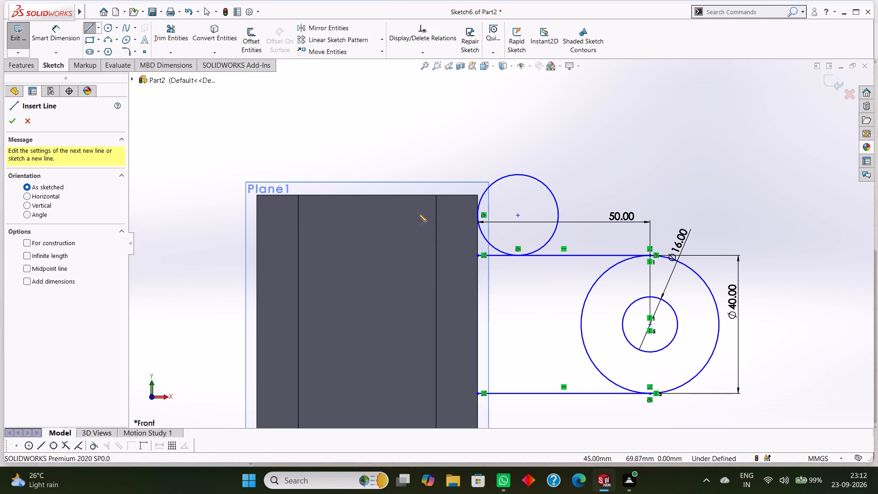
left_click(477, 216)
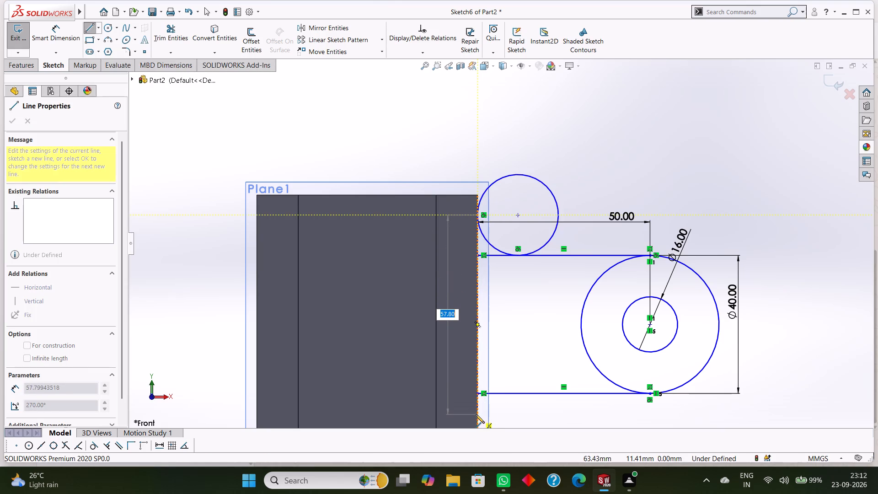
scroll(476, 414, "up", 3)
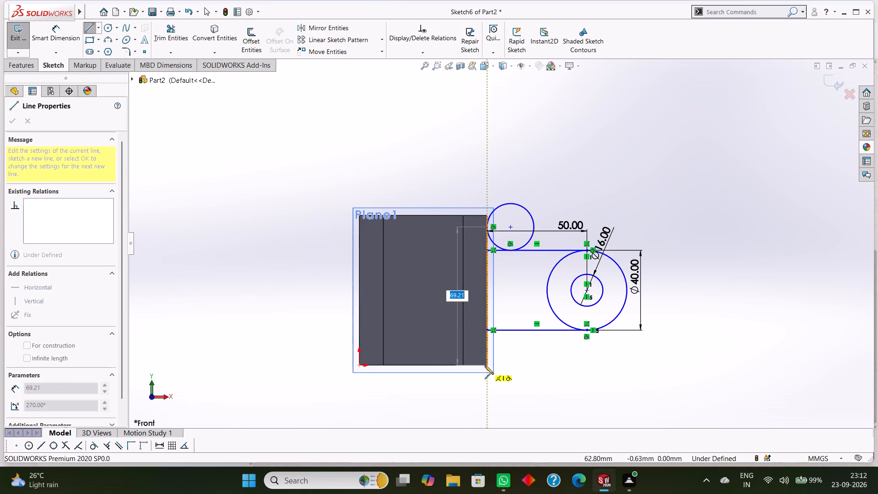
left_click(486, 365)
right_click(522, 367)
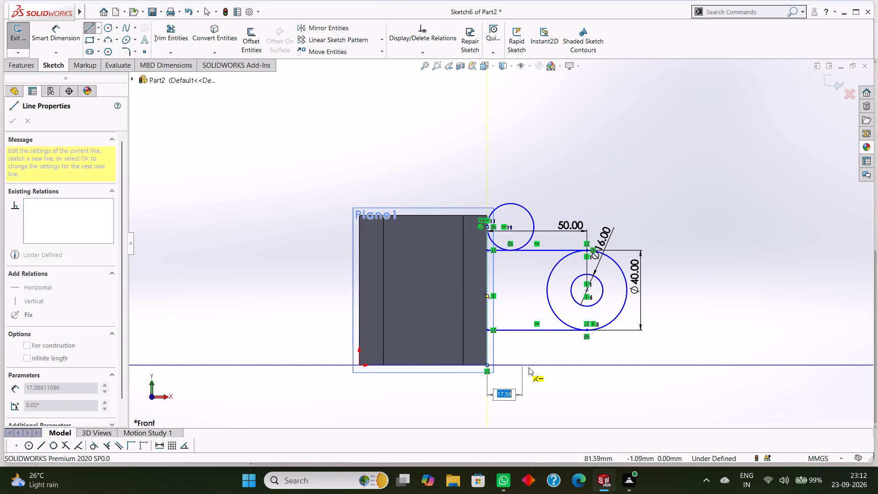
left_click(544, 375)
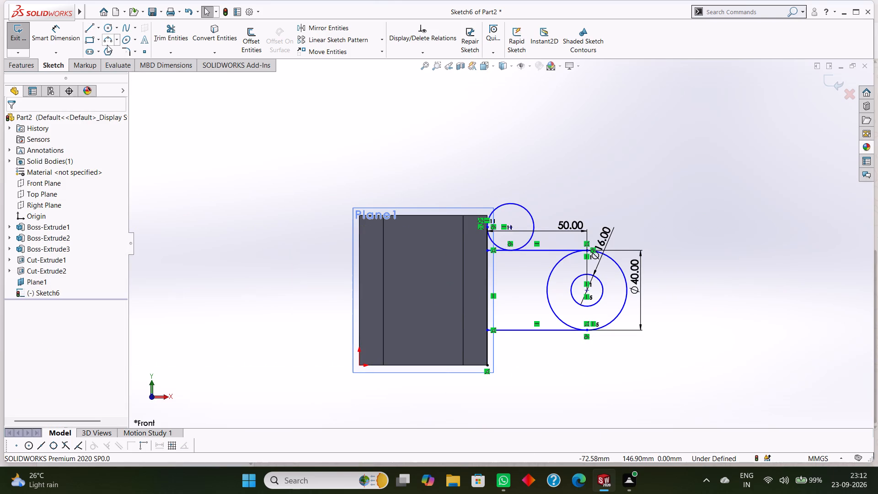
Power trim the upper small circle to the quarter arc joining the block's right edge and the upper horizontal line.
left_click(168, 32)
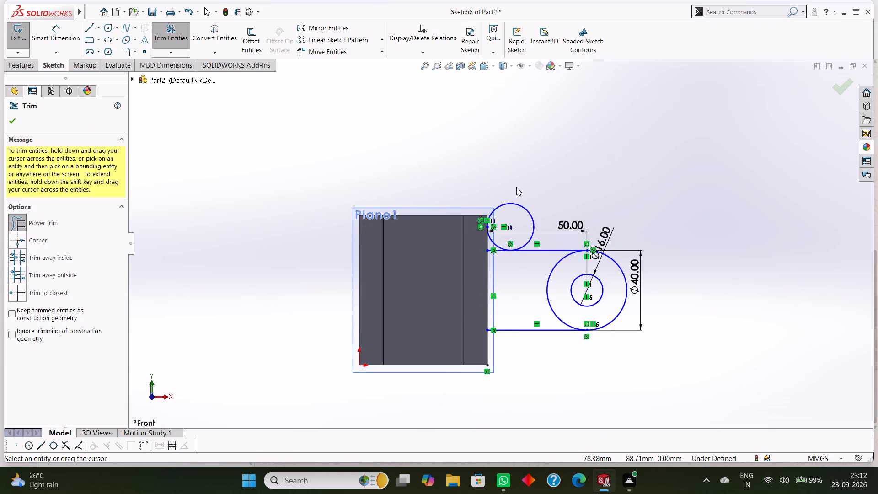
left_click_drag(521, 178, 522, 208)
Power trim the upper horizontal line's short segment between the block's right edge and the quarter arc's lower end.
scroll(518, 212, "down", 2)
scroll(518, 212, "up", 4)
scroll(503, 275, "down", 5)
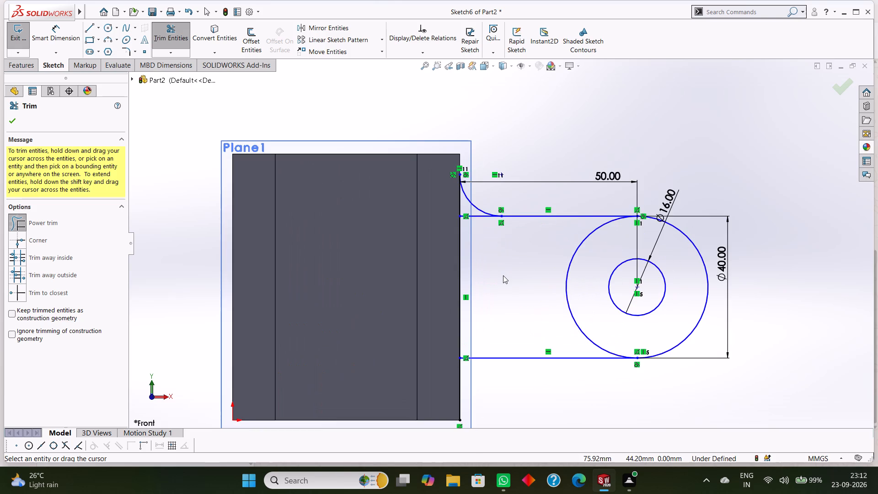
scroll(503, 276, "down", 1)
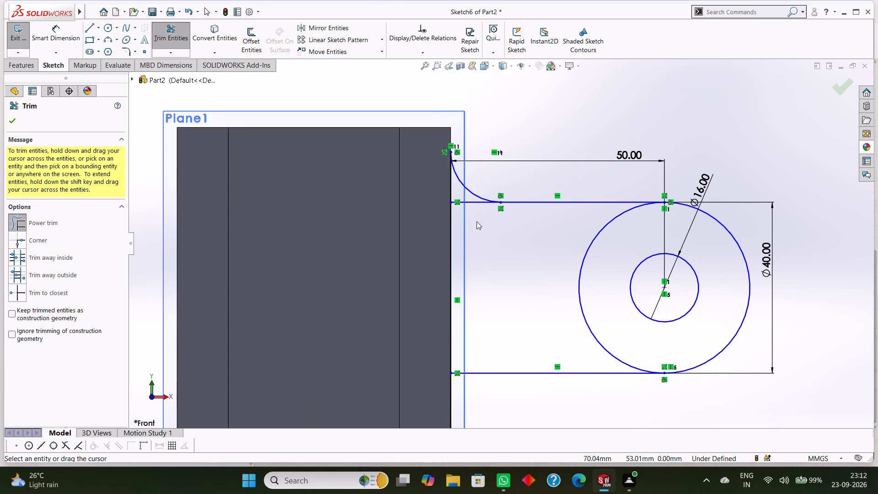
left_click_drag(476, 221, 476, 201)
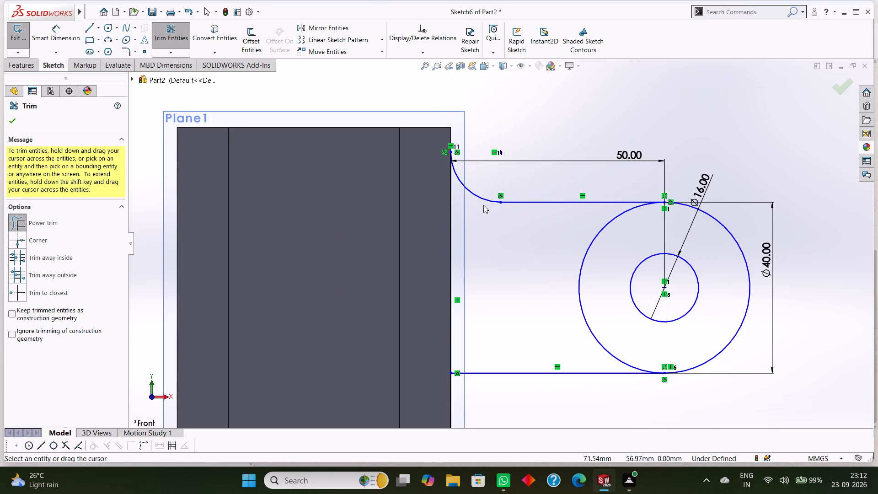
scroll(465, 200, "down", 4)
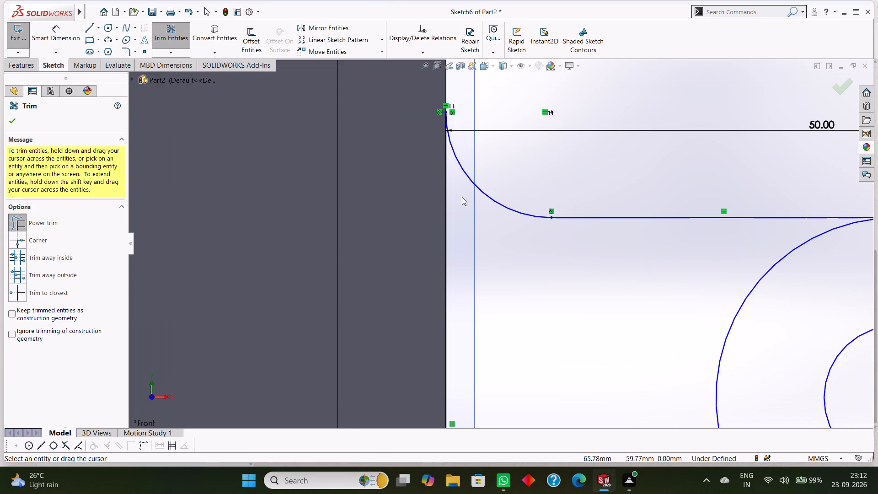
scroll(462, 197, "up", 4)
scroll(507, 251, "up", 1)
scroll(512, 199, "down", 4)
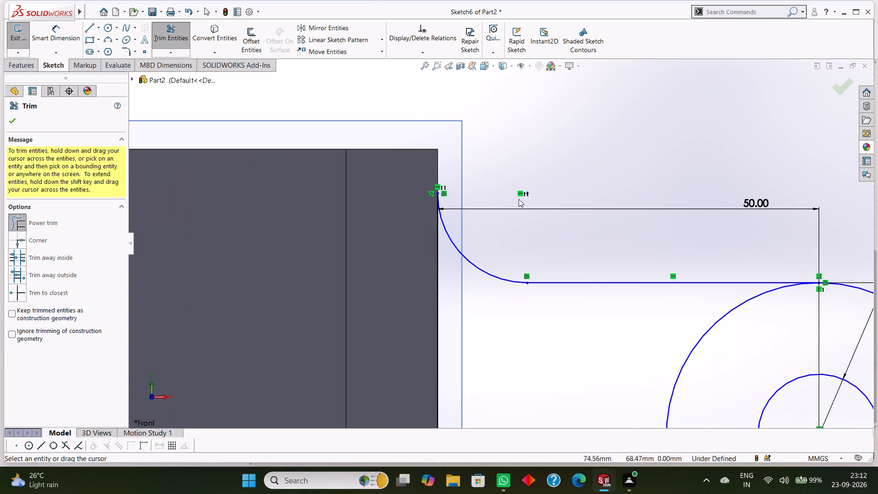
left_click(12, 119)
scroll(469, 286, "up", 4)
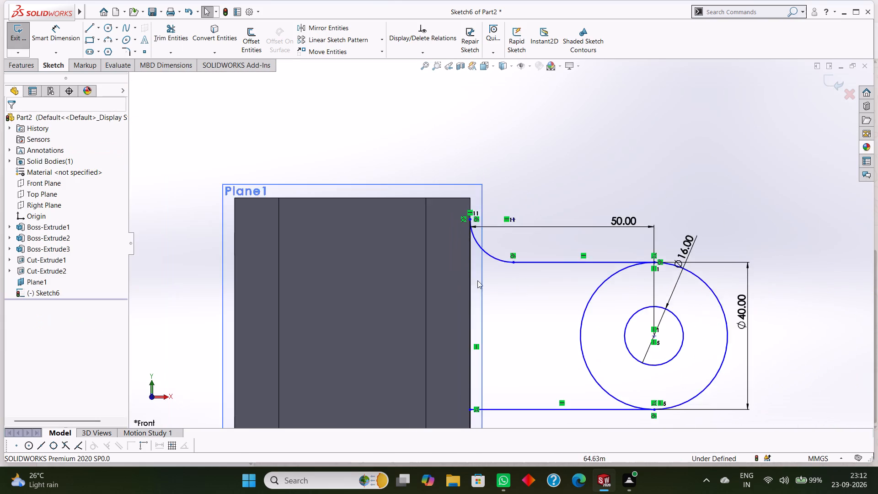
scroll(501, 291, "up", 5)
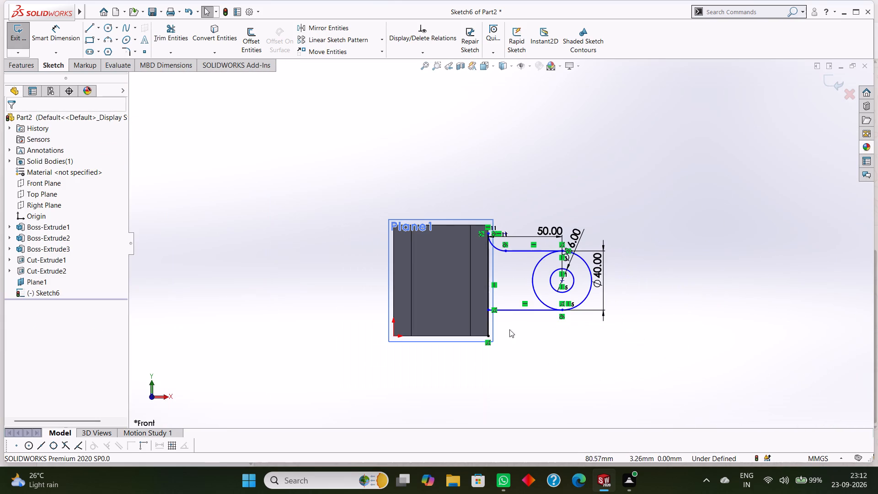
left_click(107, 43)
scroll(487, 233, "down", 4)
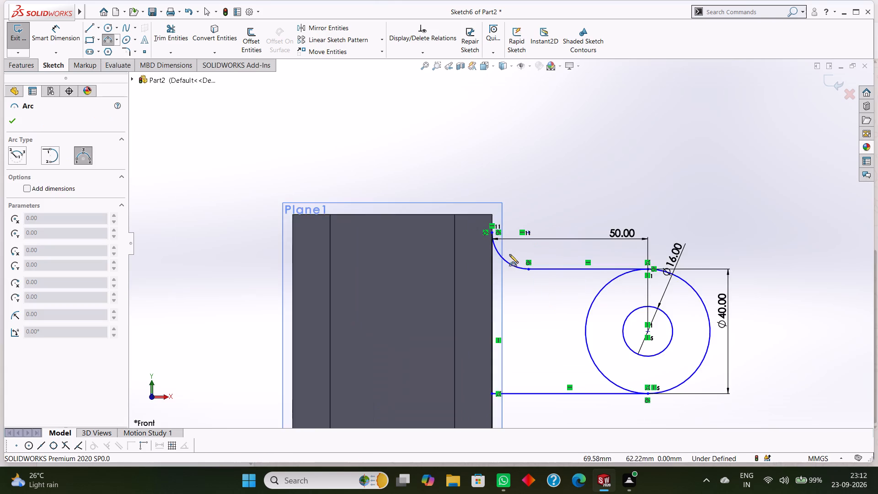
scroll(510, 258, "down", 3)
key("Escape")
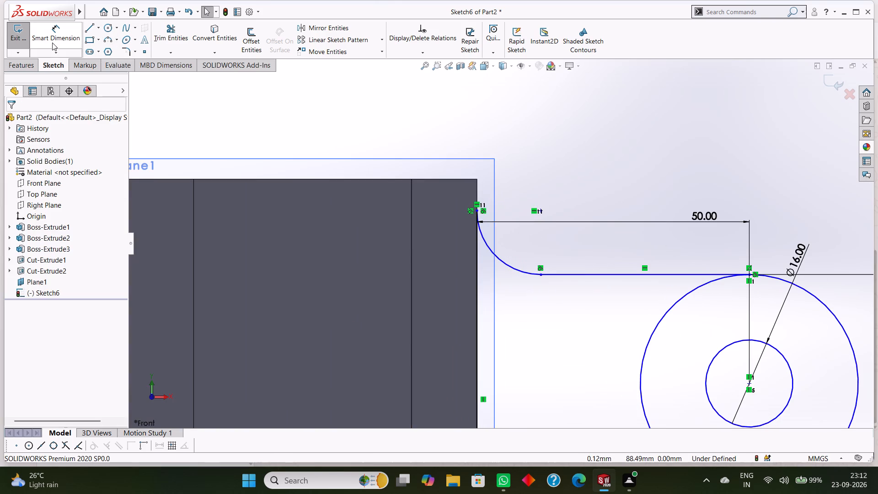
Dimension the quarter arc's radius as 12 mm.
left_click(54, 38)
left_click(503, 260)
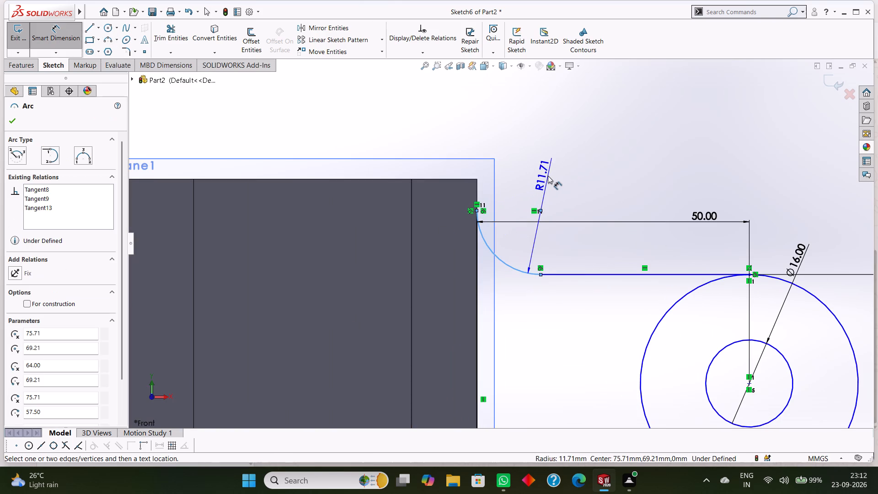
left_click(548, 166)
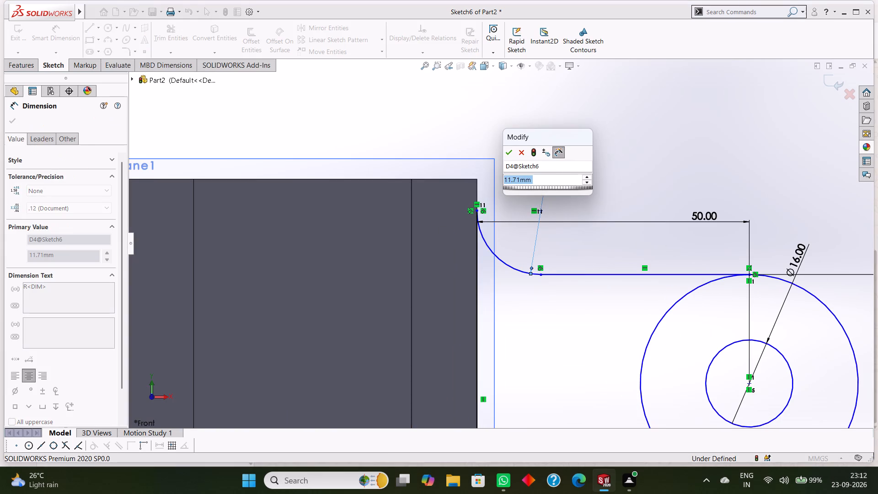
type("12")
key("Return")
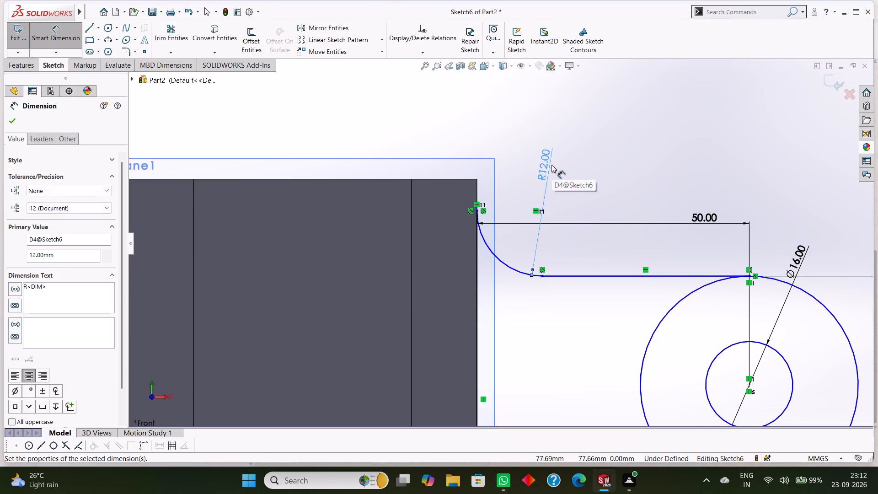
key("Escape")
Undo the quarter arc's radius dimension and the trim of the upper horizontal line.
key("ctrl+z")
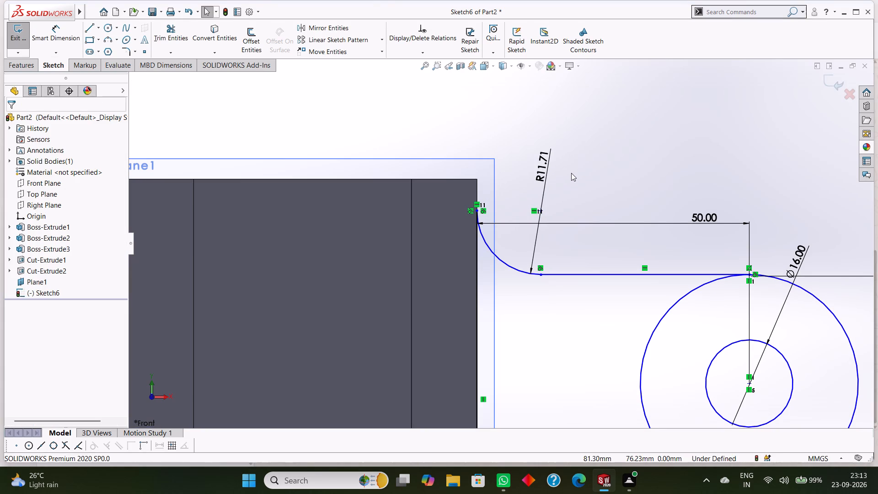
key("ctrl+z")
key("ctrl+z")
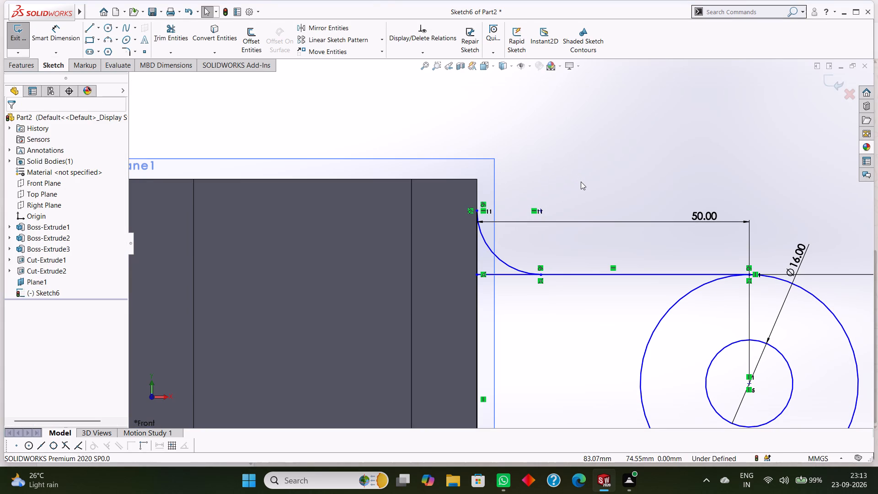
Undo the upper small circle's trim and its tangent relations to the block's right edge and the upper horizontal line.
key("ctrl+z")
key("ctrl+z")
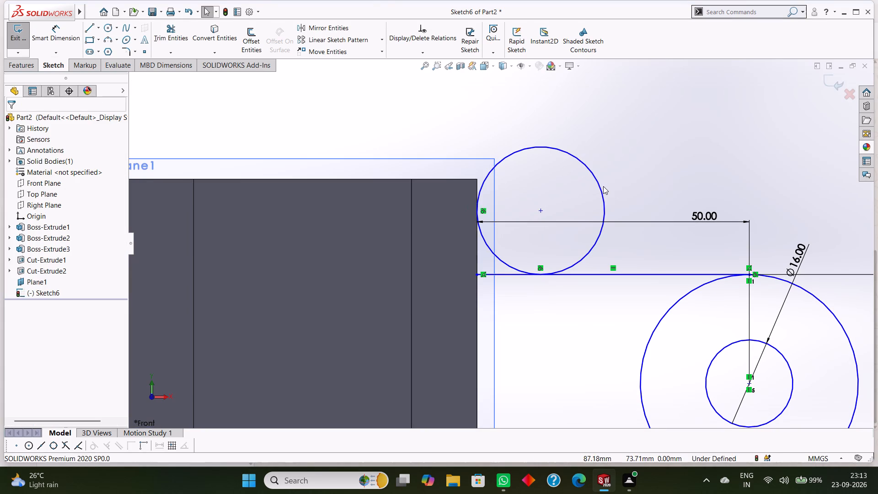
key("ctrl+z")
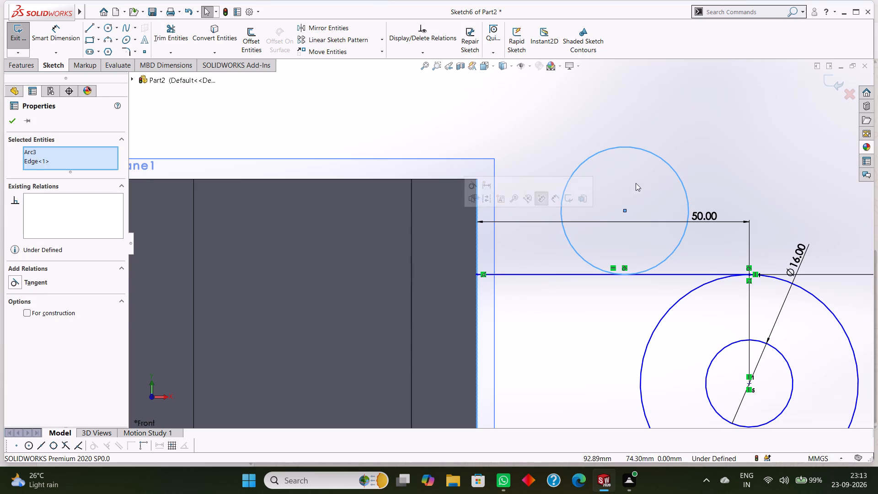
key("ctrl+z")
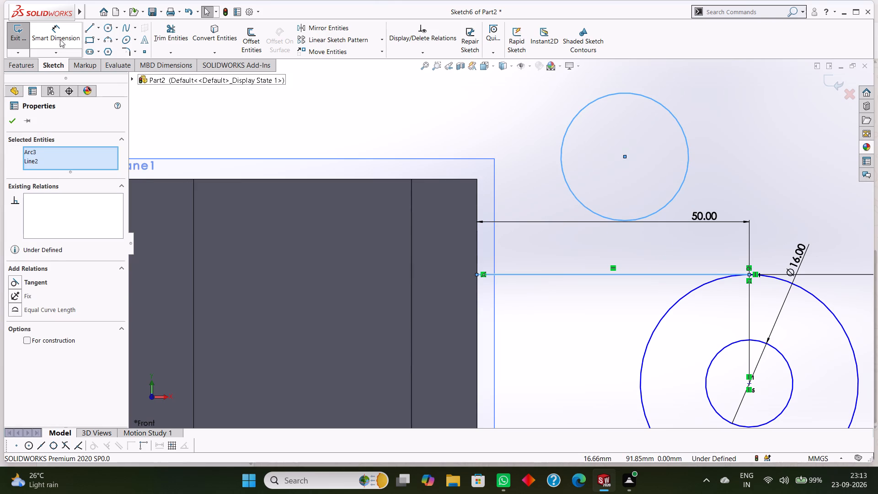
key("Escape")
Dimension the upper small circle's diameter as 24 mm.
left_click(64, 31)
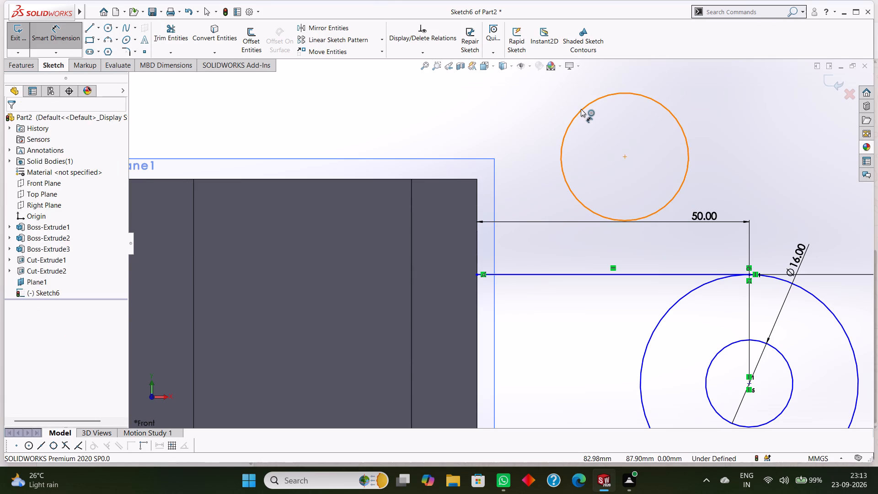
left_click(581, 109)
left_click(561, 98)
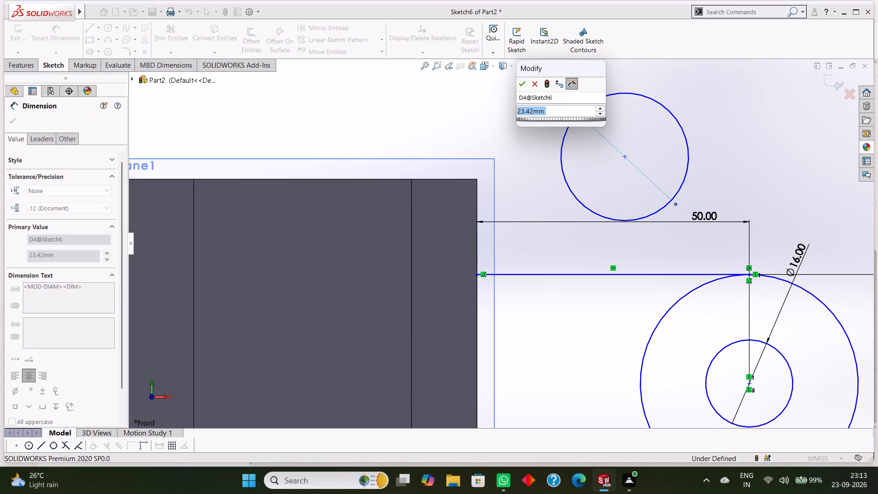
type("24")
key("Return")
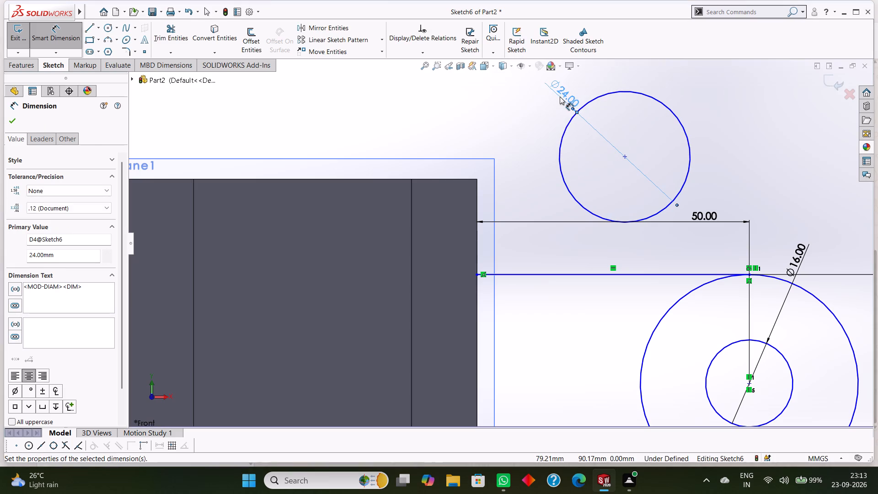
left_click(6, 119)
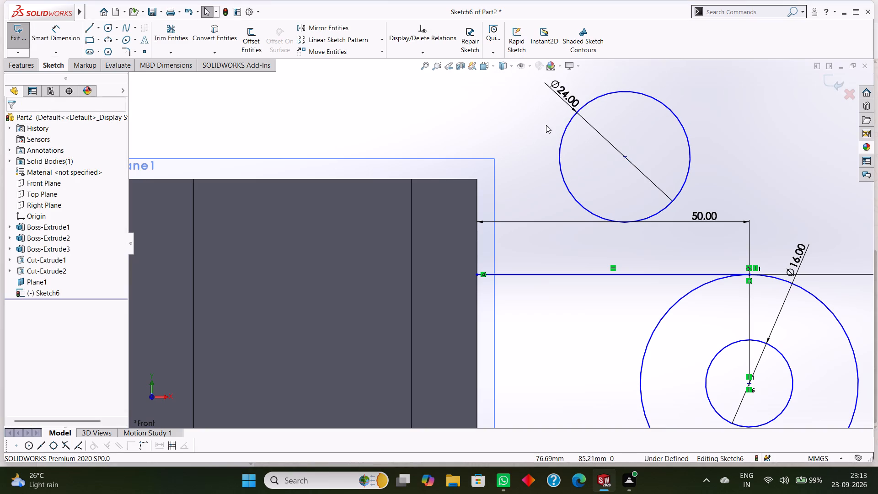
key("Escape")
Make the 24 mm circle tangent to the upper horizontal line.
left_click(657, 100)
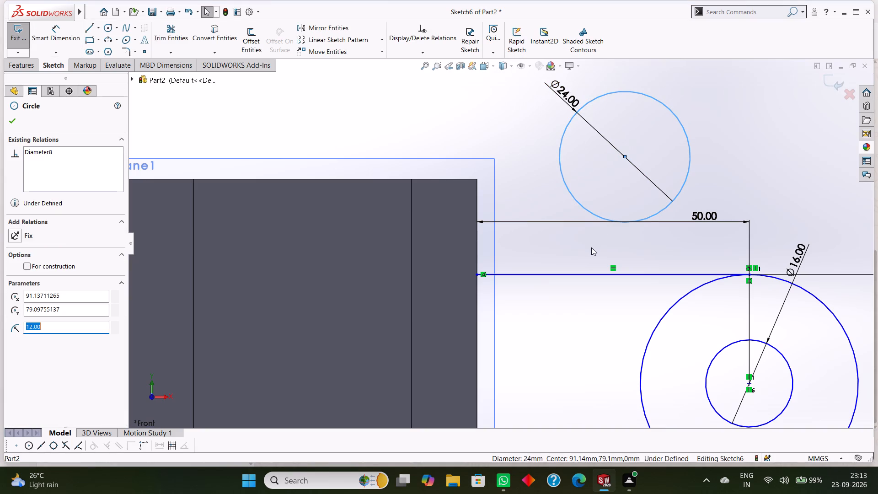
key("Escape")
scroll(608, 251, "up", 4)
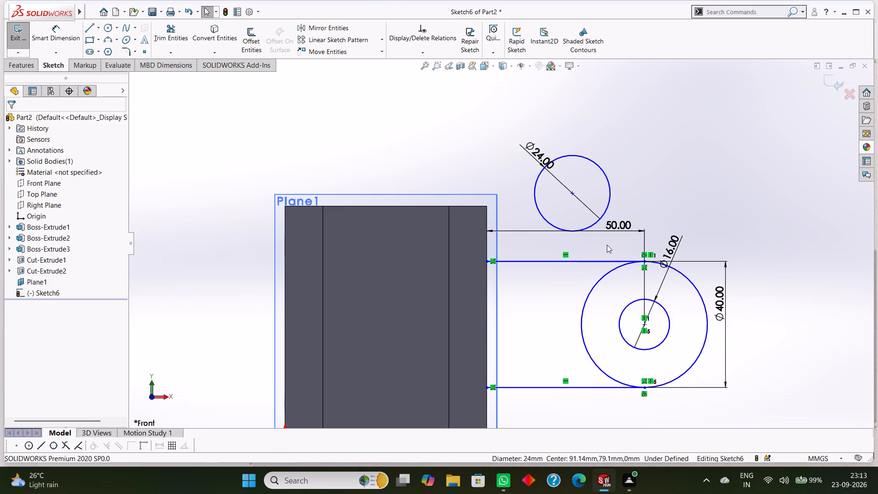
key("Escape")
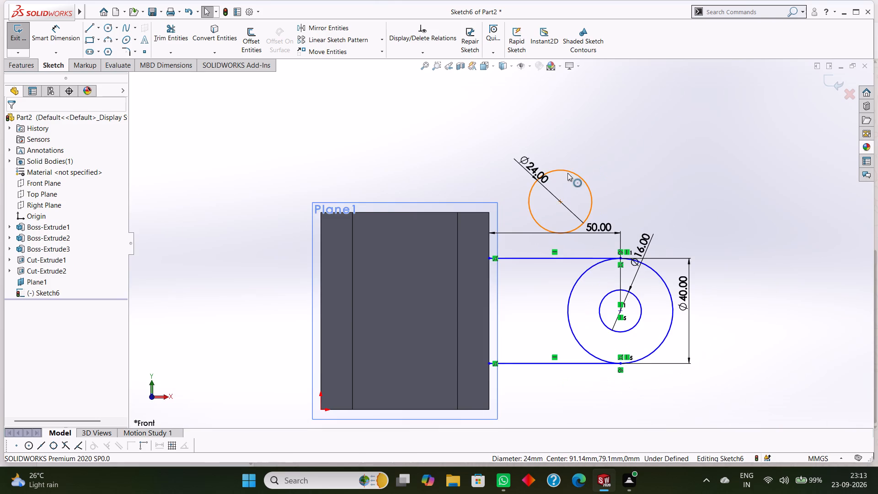
left_click(567, 173)
left_click(561, 259, "ctrl")
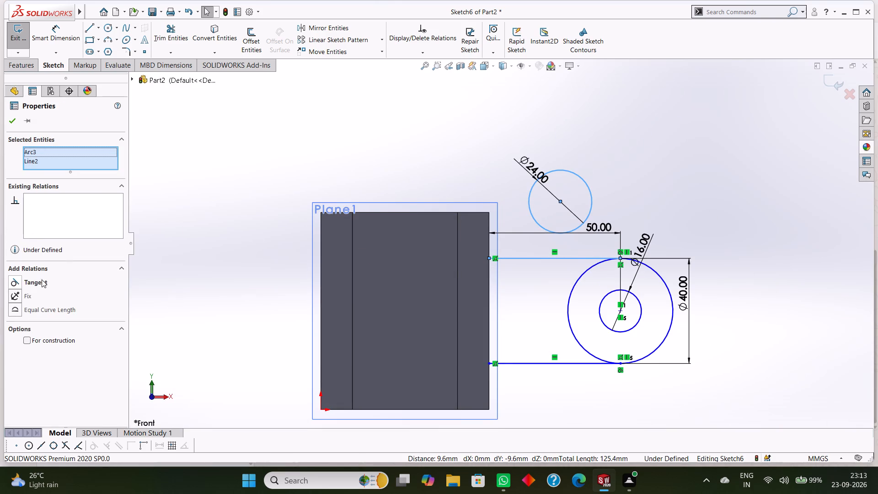
left_click(42, 280)
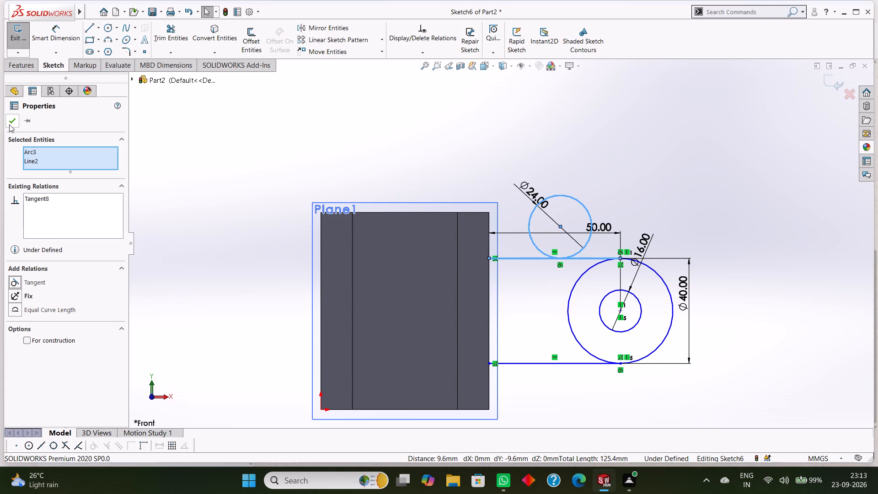
left_click(9, 124)
Make the 24 mm circle tangent to the block's right edge.
scroll(535, 234, "down", 2)
scroll(535, 234, "up", 2)
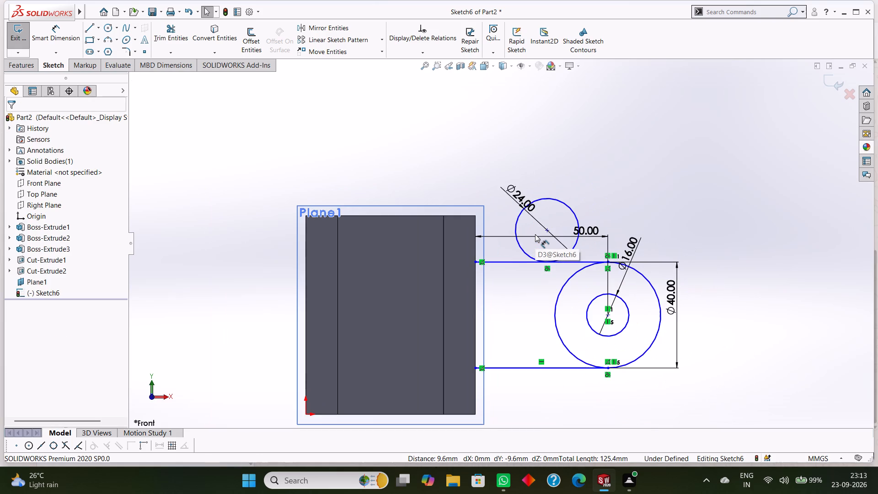
left_click(549, 198)
left_click(475, 227, "ctrl")
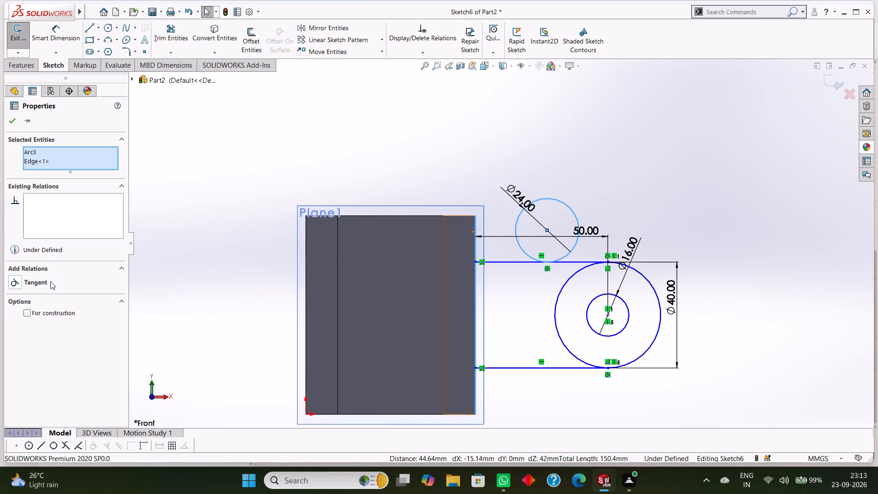
left_click(50, 281)
left_click(7, 125)
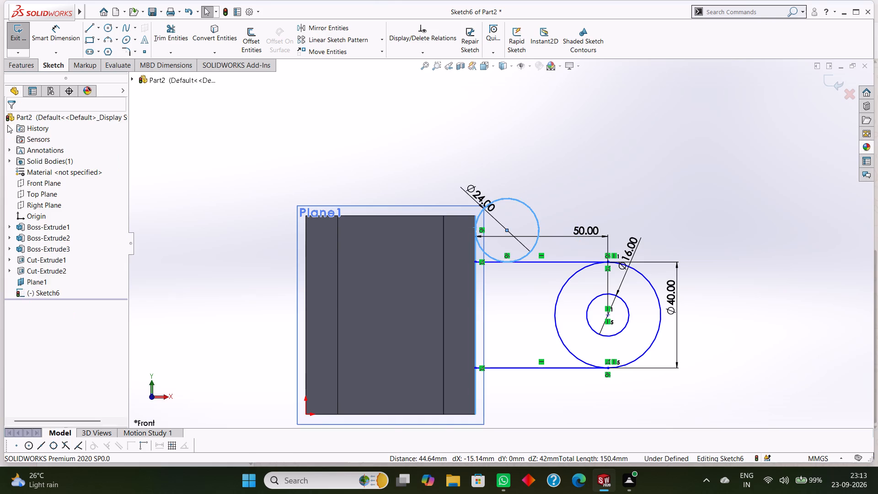
Draw a vertical line along the block's right edge from the 24 mm circle's tangent point down to the block's lower right corner.
left_click(92, 30)
scroll(501, 291, "down", 4)
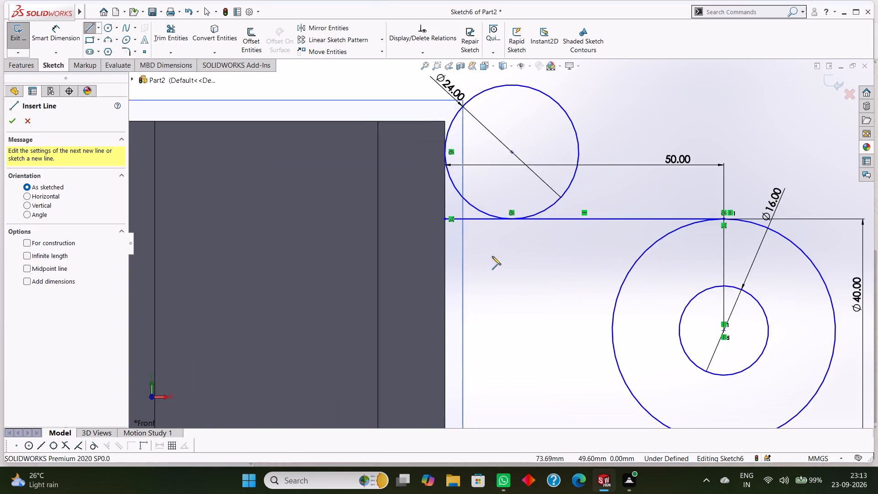
scroll(452, 214, "down", 1)
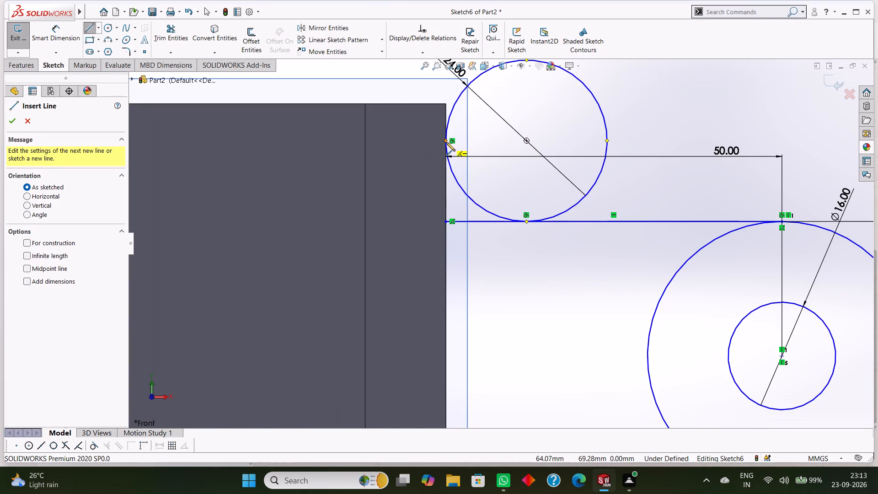
left_click(446, 139)
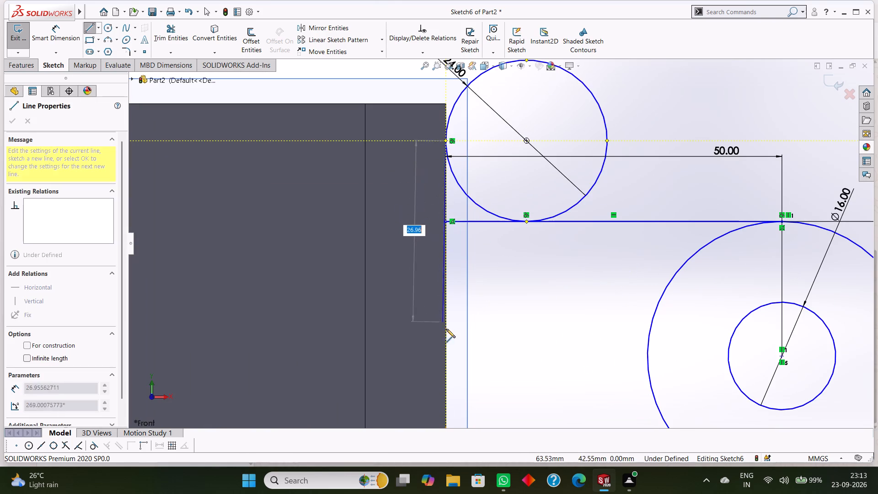
scroll(445, 359, "up", 3)
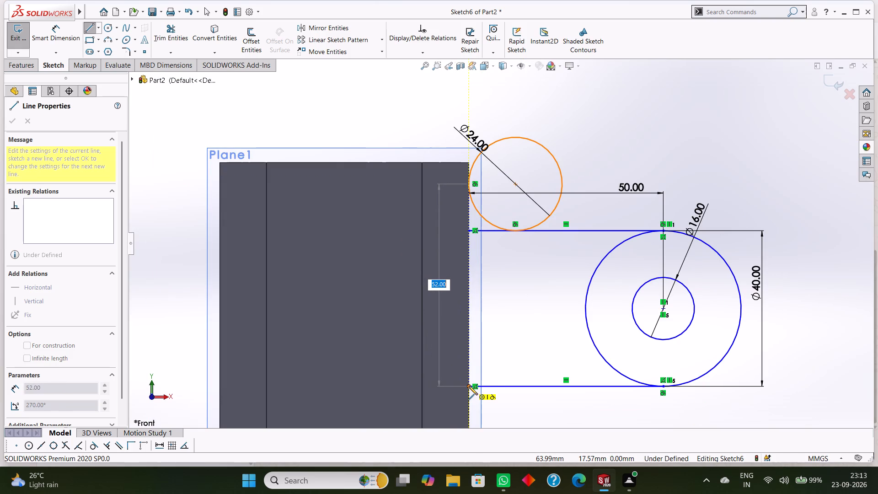
scroll(471, 397, "up", 3)
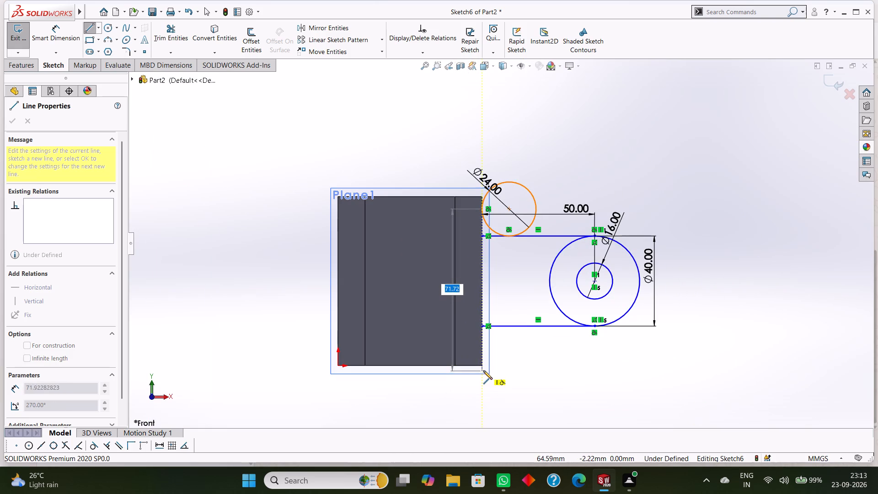
left_click(482, 367)
right_click(527, 366)
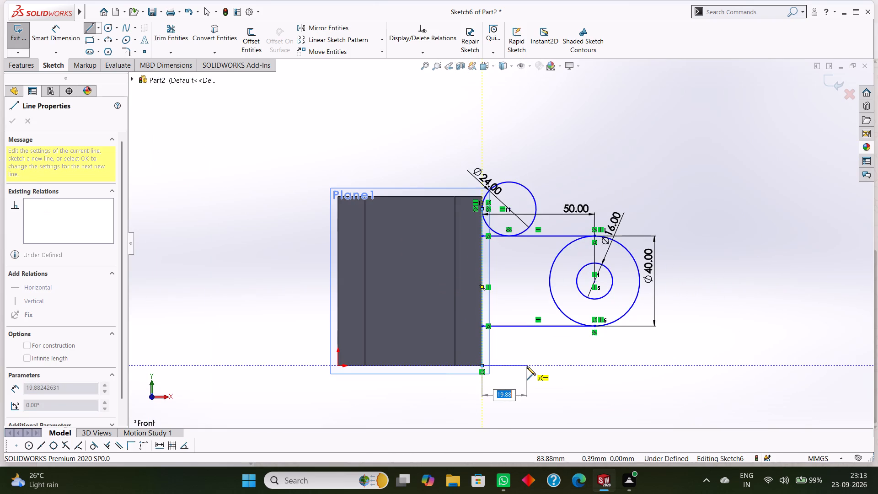
left_click(554, 372)
Power trim the 24 mm circle to the quarter arc joining the block's right edge and the upper horizontal line.
scroll(523, 216, "down", 1)
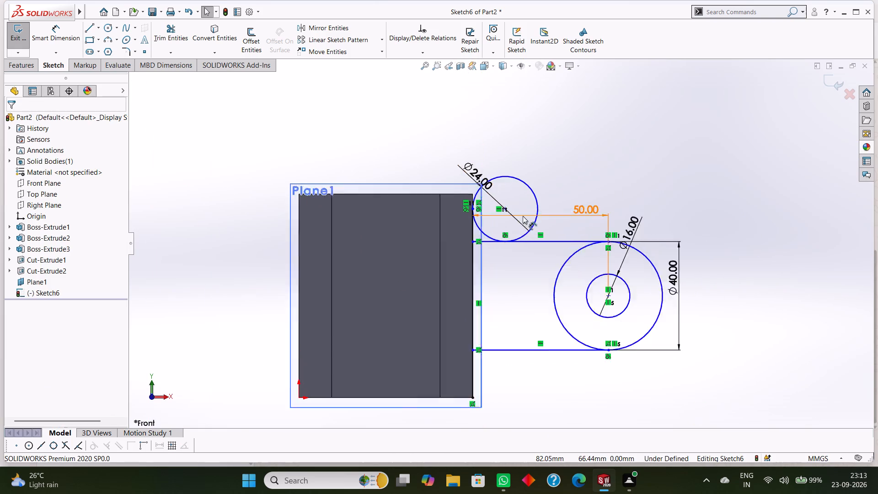
scroll(523, 216, "down", 2)
left_click(173, 31)
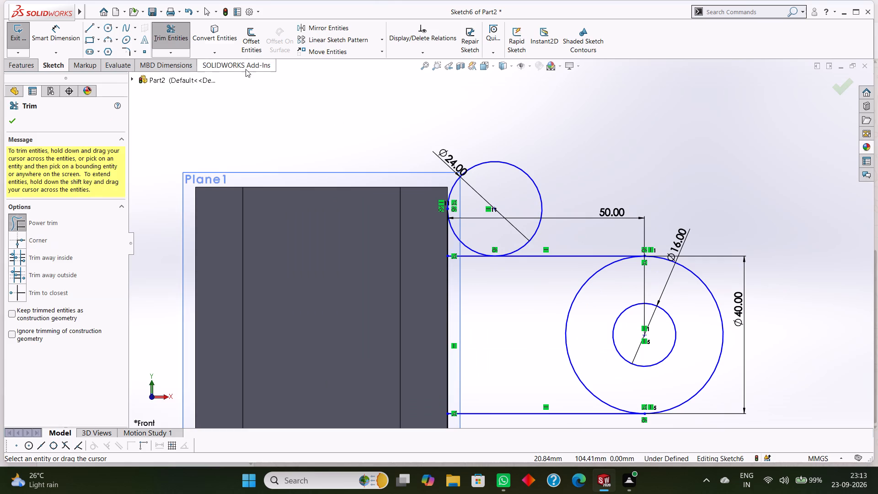
left_click_drag(503, 136, 508, 153)
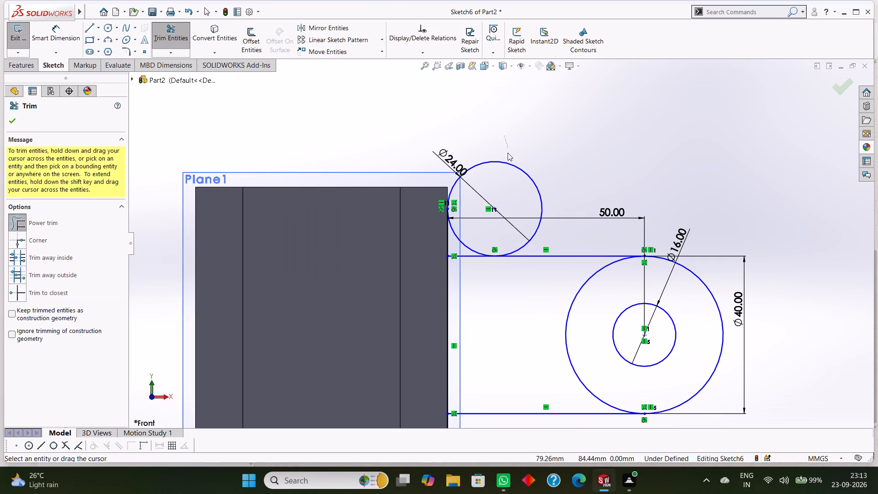
left_click_drag(508, 153, 508, 167)
Power trim the upper horizontal line's short segment between the block's right edge and the quarter arc's lower end.
scroll(491, 233, "down", 2)
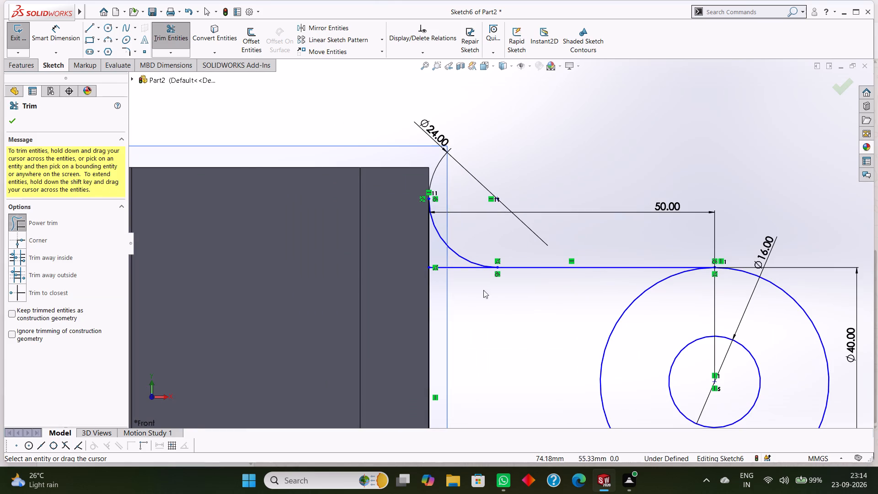
left_click_drag(463, 317, 458, 267)
scroll(460, 273, "up", 3)
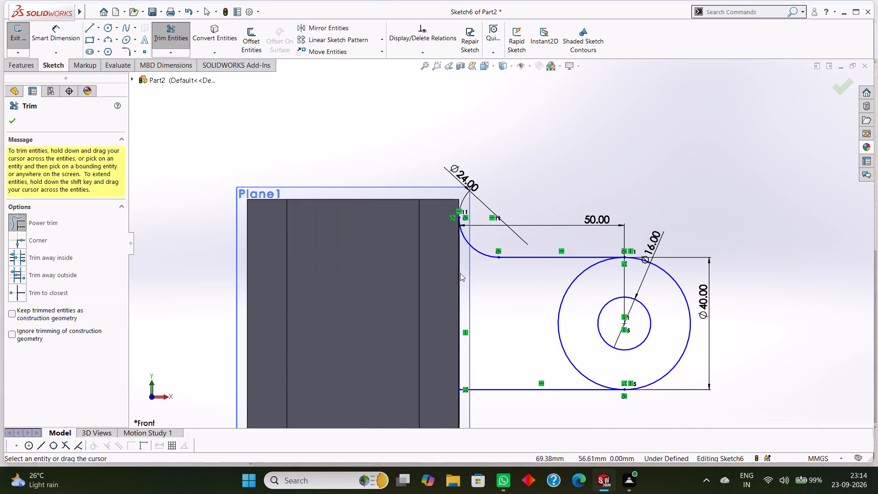
left_click(8, 121)
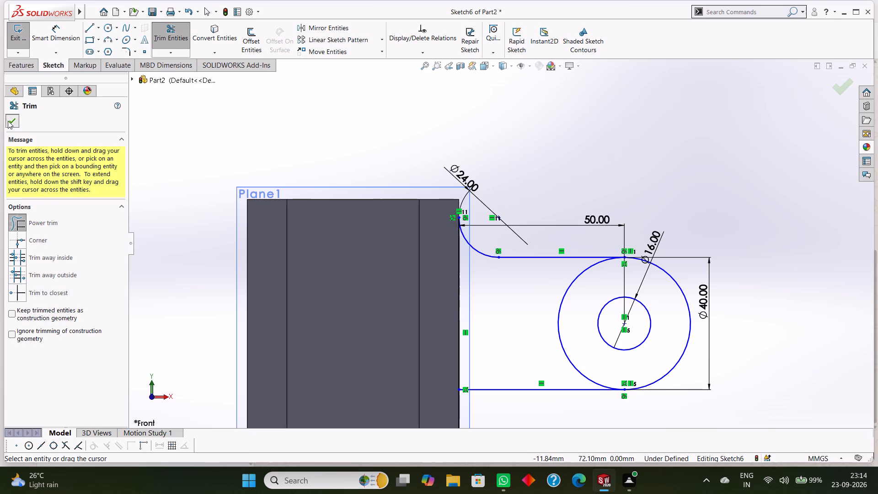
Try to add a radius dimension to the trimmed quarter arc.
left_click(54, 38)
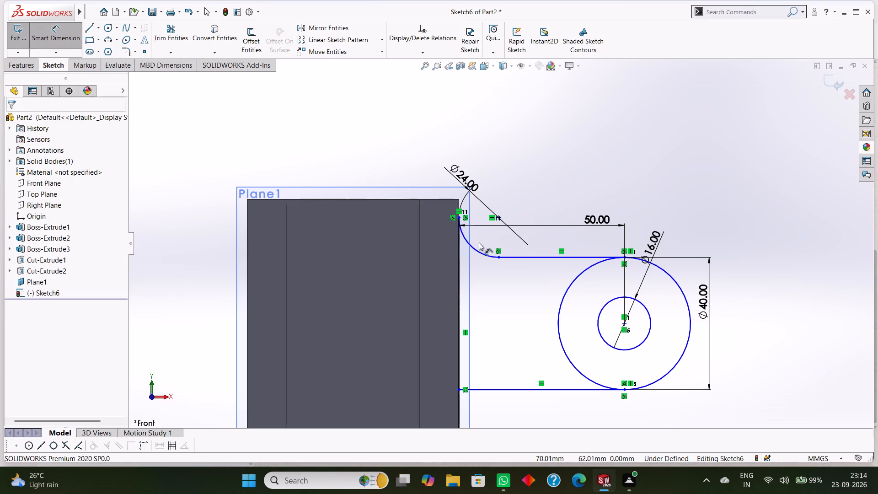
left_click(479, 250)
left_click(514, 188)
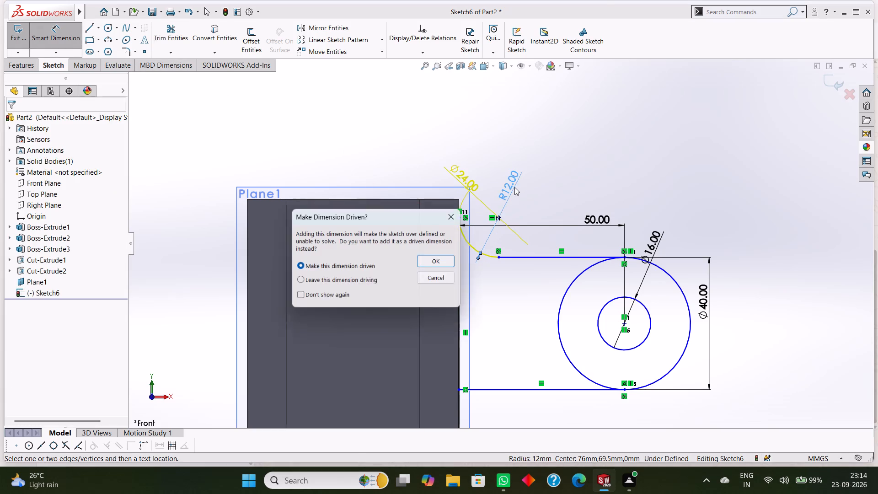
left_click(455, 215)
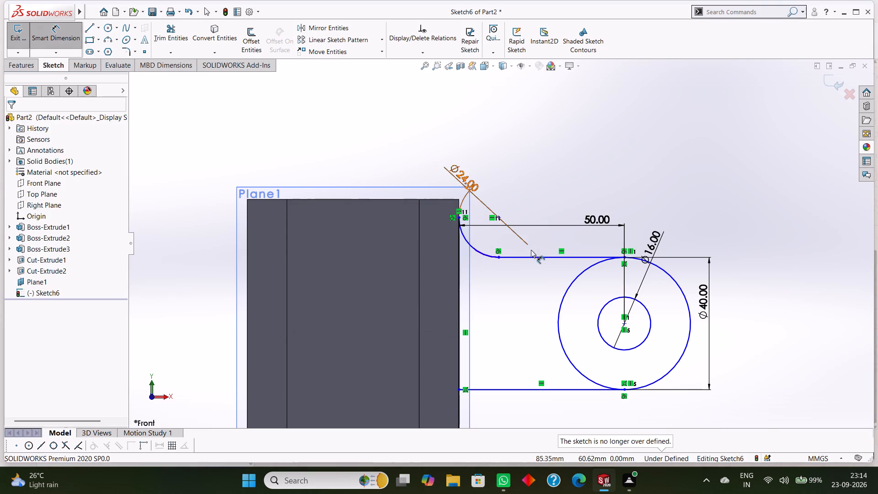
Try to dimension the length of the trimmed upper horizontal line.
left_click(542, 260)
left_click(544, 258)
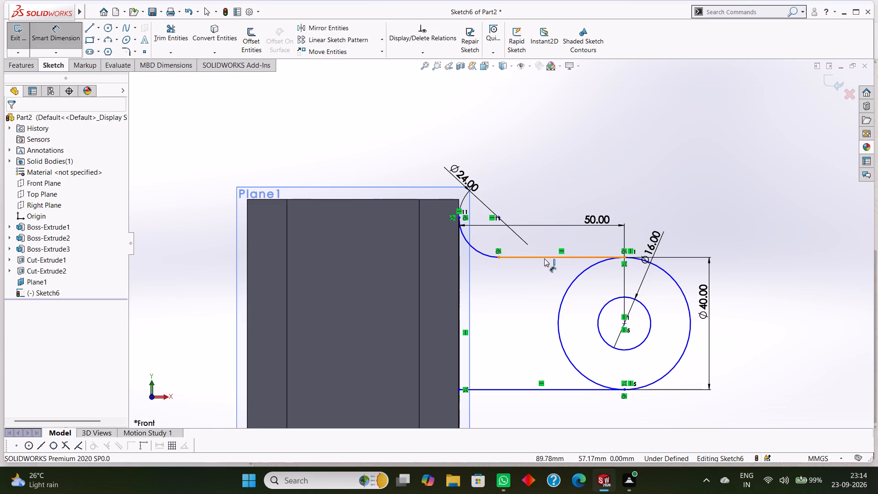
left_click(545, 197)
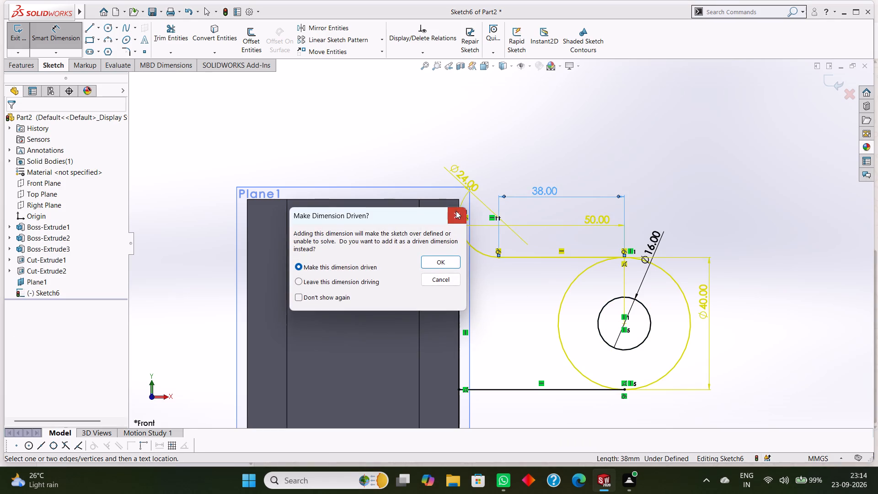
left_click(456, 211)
Draw a circle of 12 mm radius below the lower horizontal line, centred level with the block's bottom edge.
scroll(531, 263, "up", 2)
scroll(521, 317, "up", 2)
scroll(515, 333, "down", 2)
left_click(63, 38)
left_click(107, 31)
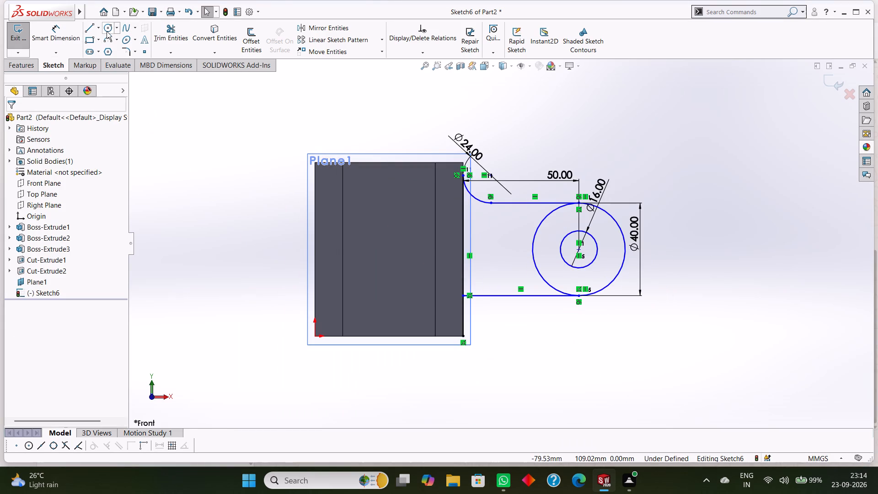
left_click(518, 334)
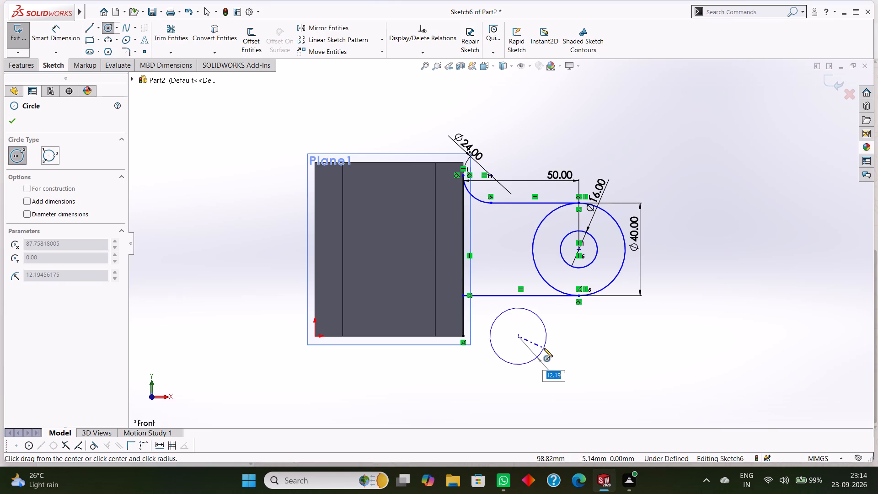
key("1")
key("2")
key("Return")
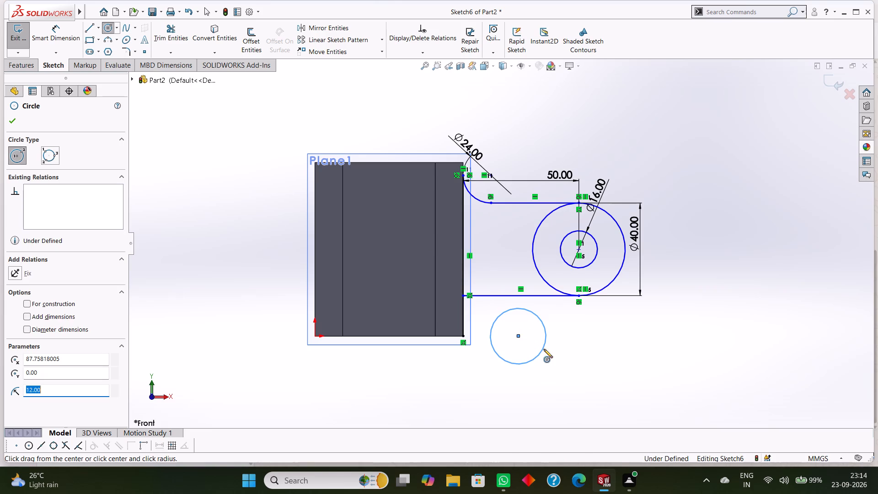
Add a diameter dimension to the new circle below the lower horizontal line.
left_click(12, 124)
left_click(54, 33)
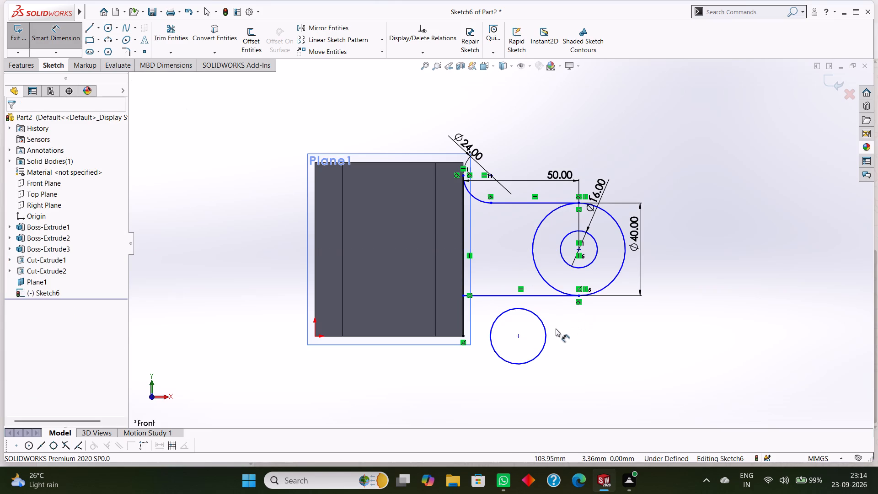
left_click(544, 329)
left_click(596, 348)
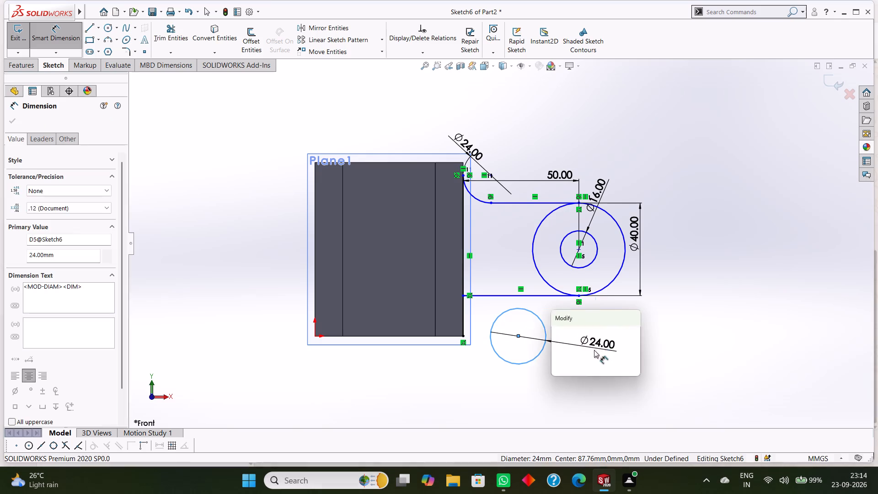
left_click(557, 333)
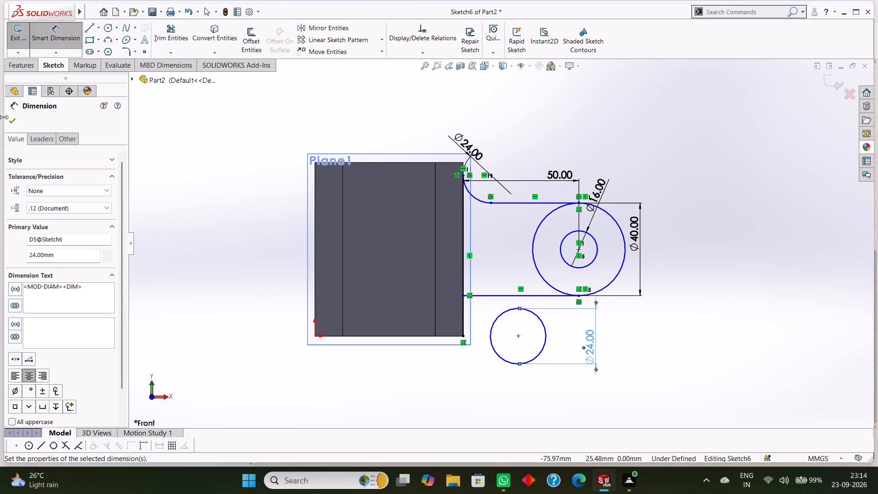
left_click(14, 125)
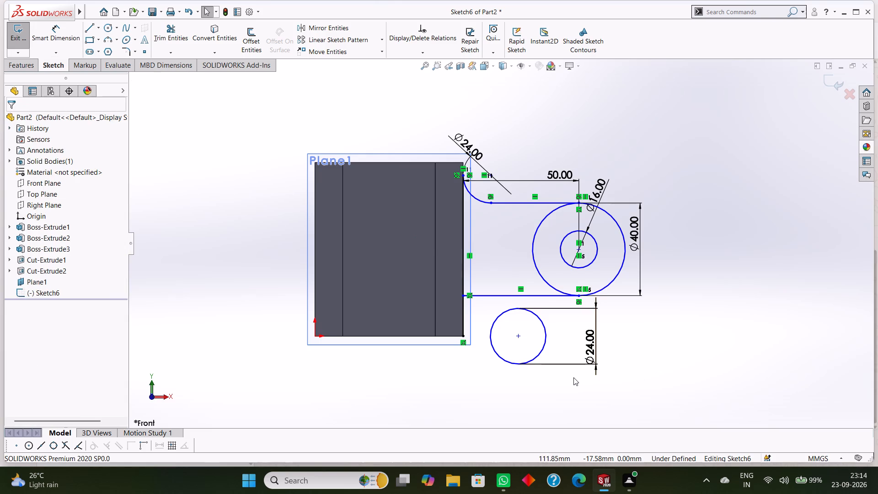
key("Escape")
key("Escape")
Make the lower 24 mm circle tangent to the lower horizontal line.
scroll(524, 344, "down", 4)
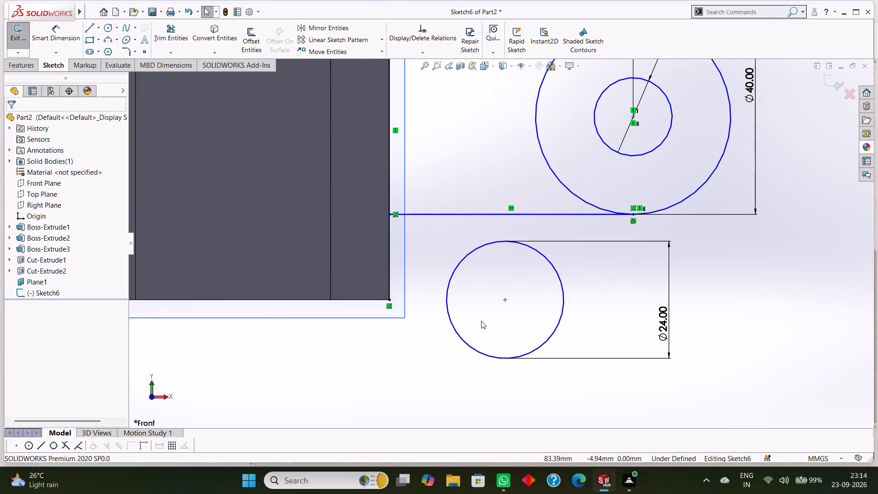
left_click(487, 245)
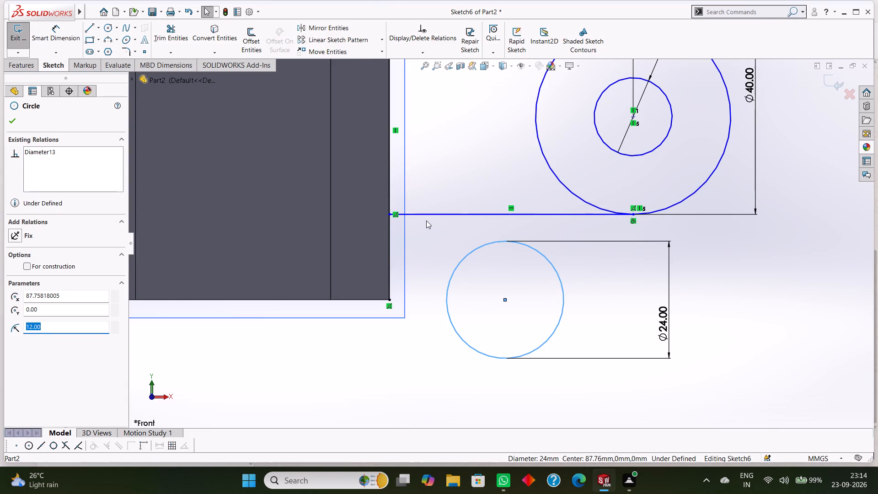
left_click(449, 214, "ctrl")
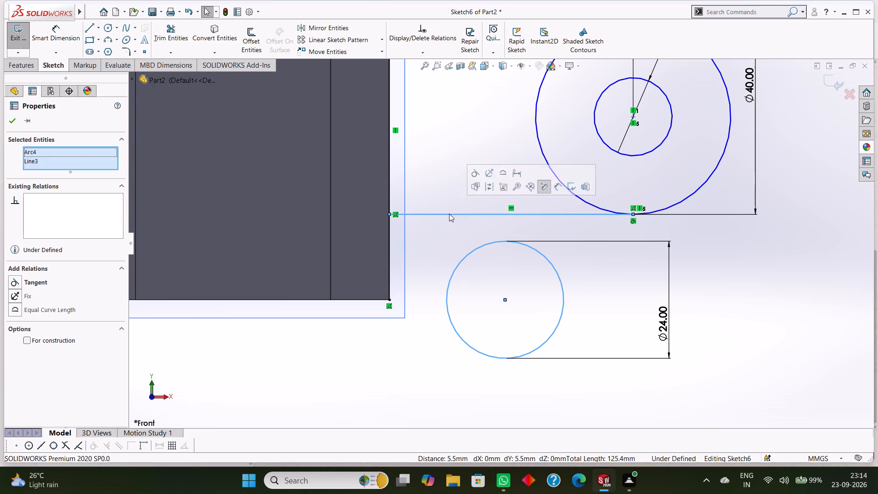
left_click(29, 284)
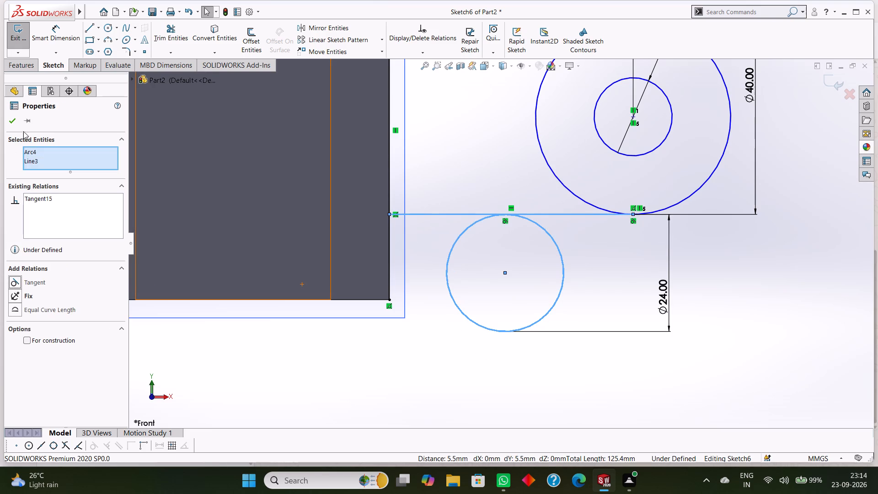
left_click(15, 124)
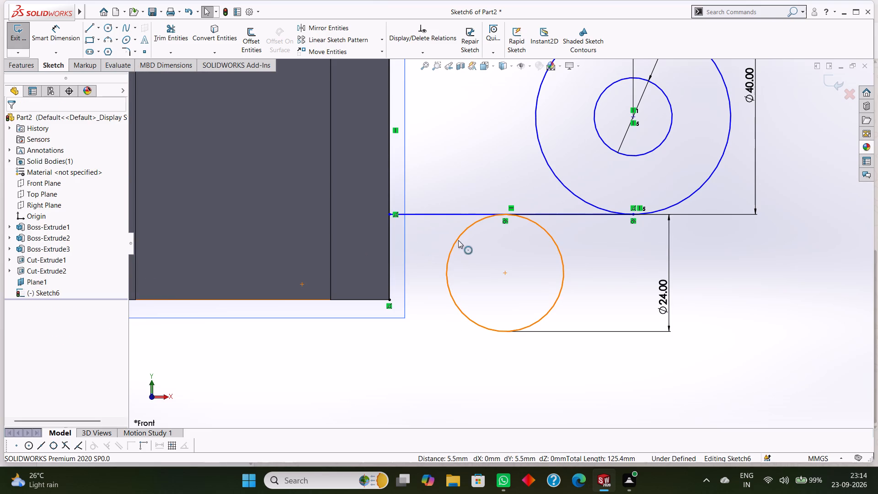
Make the lower 24 mm circle tangent to the vertical line along the block's right edge.
left_click(458, 240)
left_click(389, 259, "ctrl")
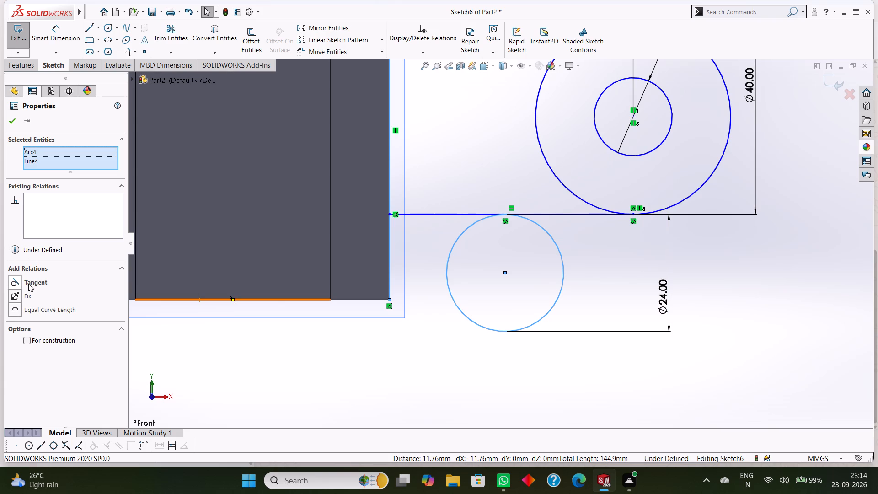
left_click(28, 284)
left_click(13, 119)
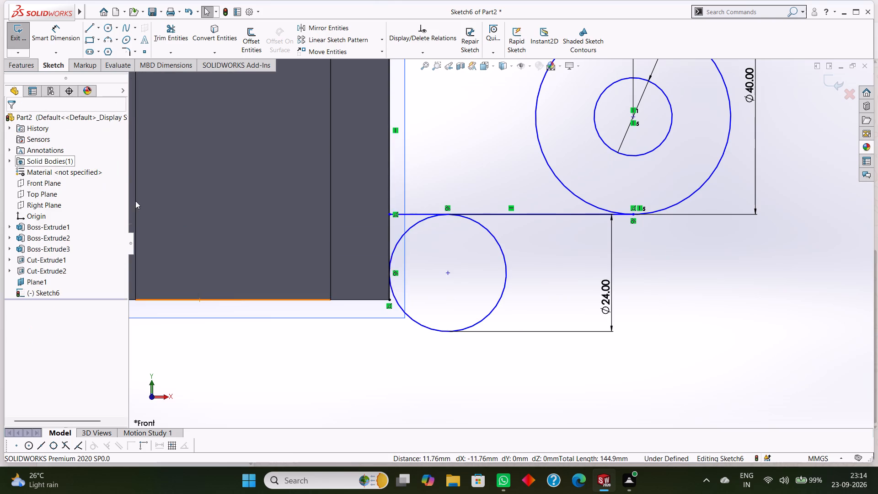
Power trim the outer portion of the lower 24 mm circle, leaving the quarter arc between the block's edge and the horizontal line.
scroll(260, 250, "up", 3)
scroll(303, 267, "up", 1)
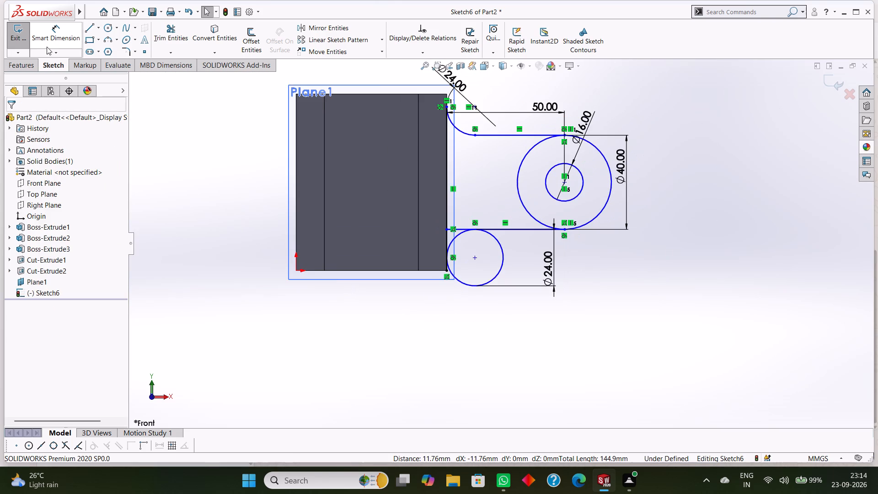
left_click(166, 32)
scroll(508, 363, "down", 1)
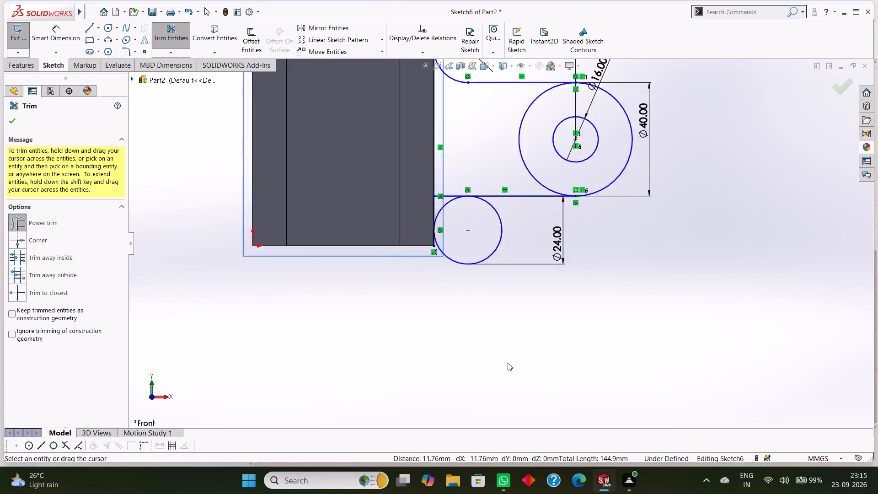
scroll(508, 363, "down", 1)
left_click_drag(523, 185, 490, 193)
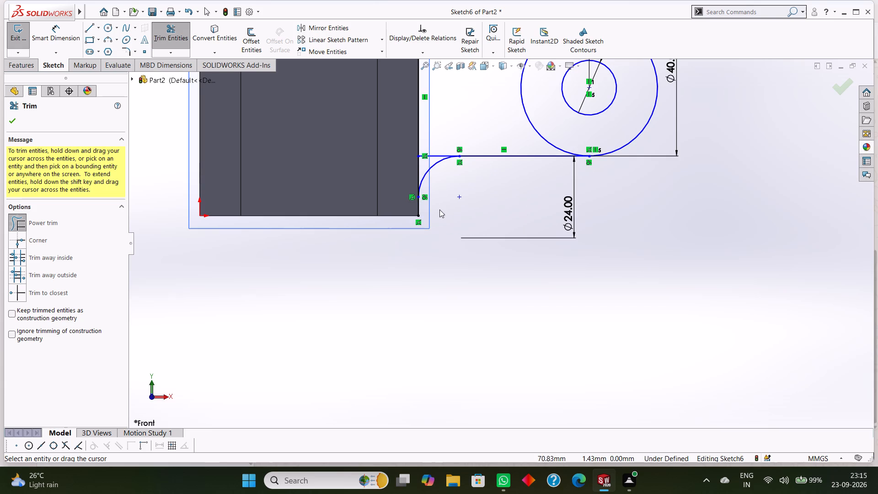
Power trim the lower horizontal line's short segment between the block's right edge and the quarter arc's upper end.
scroll(435, 207, "down", 1)
scroll(445, 132, "down", 5)
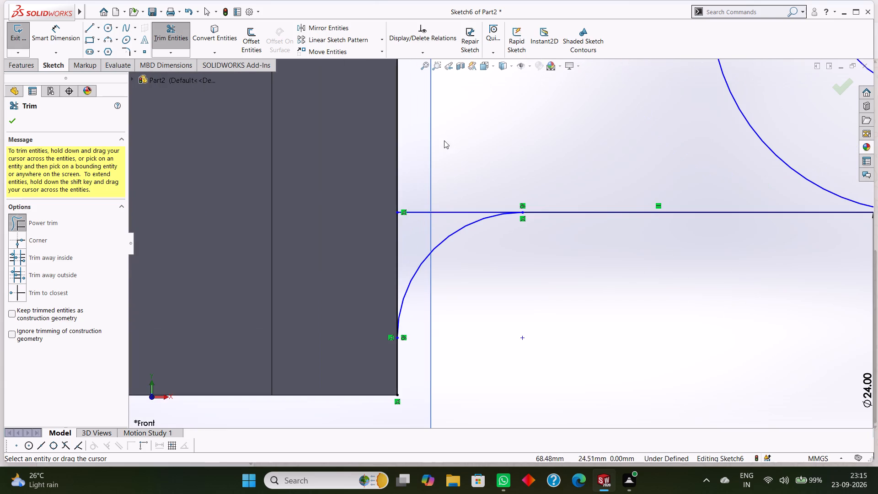
left_click_drag(444, 142, 437, 214)
scroll(438, 214, "up", 4)
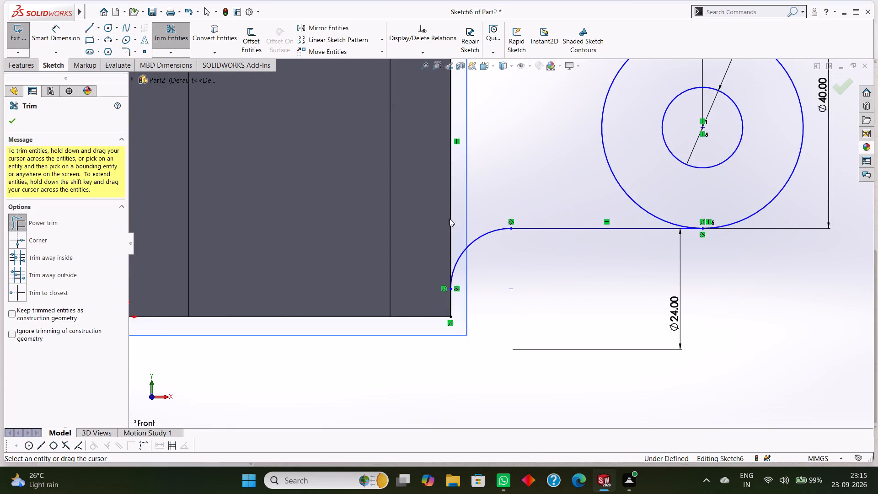
Power trim the vertical line's segment between the lower quarter arc's bottom end and the block's bottom corner.
scroll(499, 276, "up", 3)
scroll(483, 291, "down", 3)
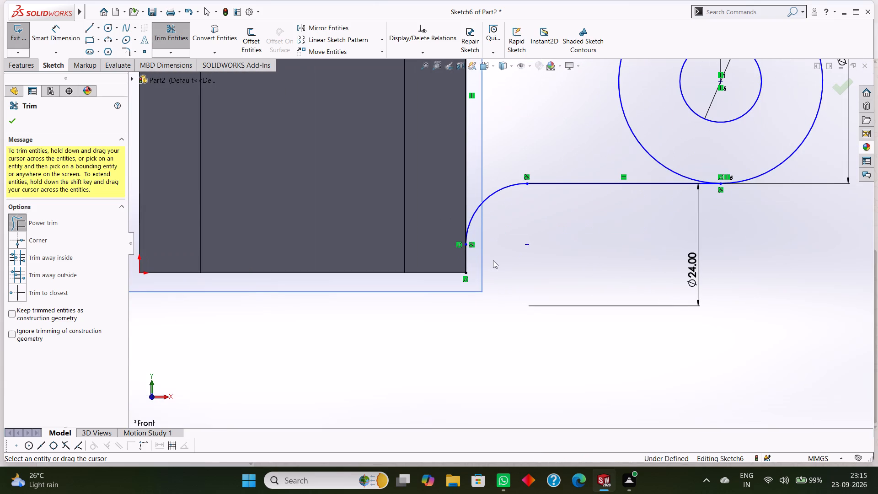
scroll(468, 254, "down", 3)
left_click_drag(519, 236, 471, 247)
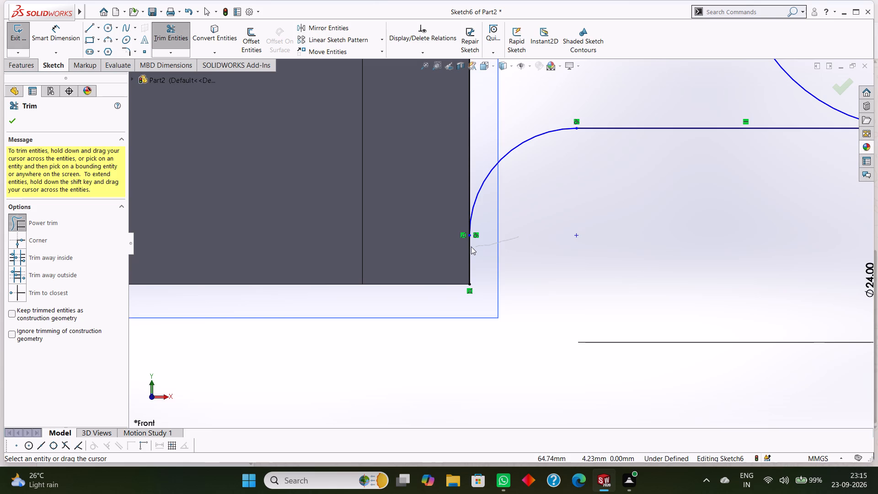
left_click_drag(471, 247, 469, 249)
scroll(496, 258, "up", 9)
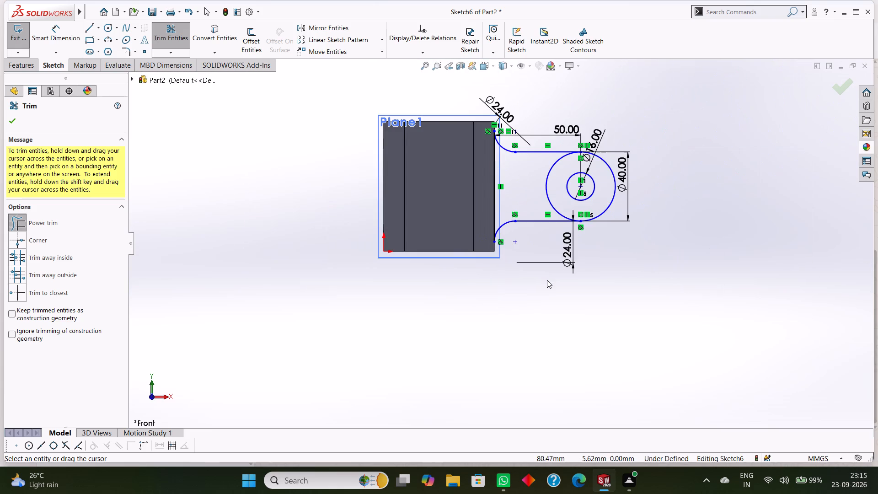
left_click(10, 121)
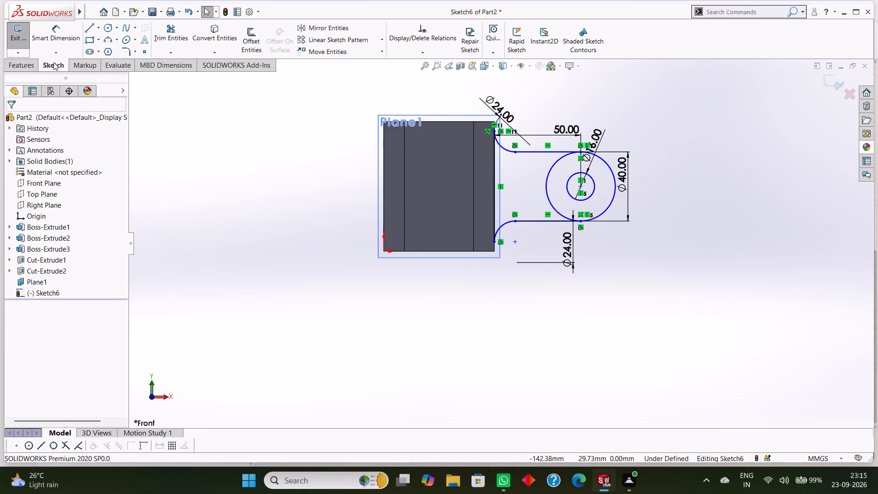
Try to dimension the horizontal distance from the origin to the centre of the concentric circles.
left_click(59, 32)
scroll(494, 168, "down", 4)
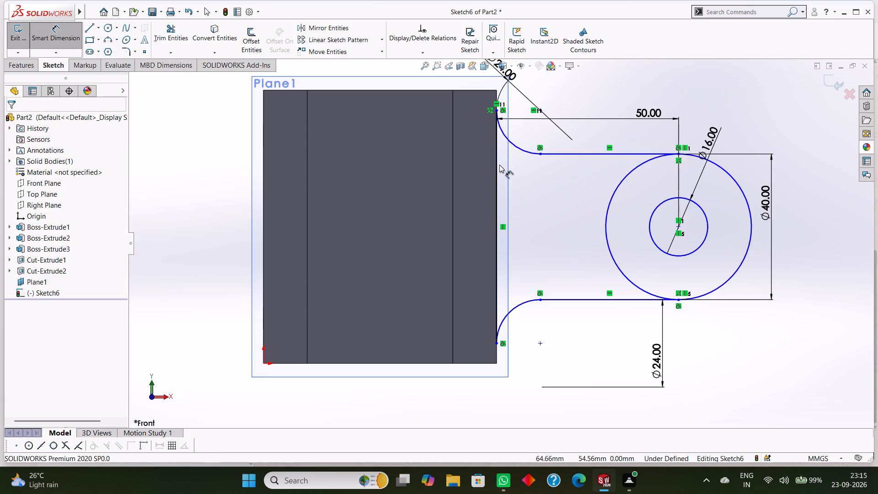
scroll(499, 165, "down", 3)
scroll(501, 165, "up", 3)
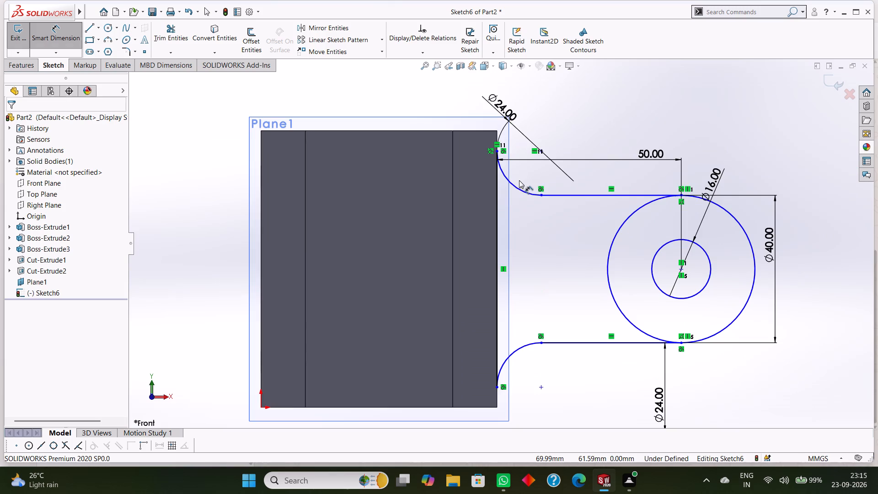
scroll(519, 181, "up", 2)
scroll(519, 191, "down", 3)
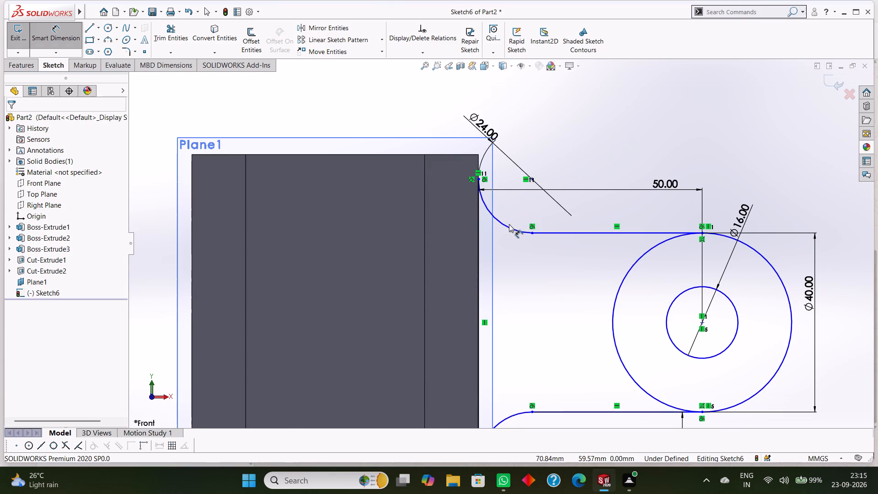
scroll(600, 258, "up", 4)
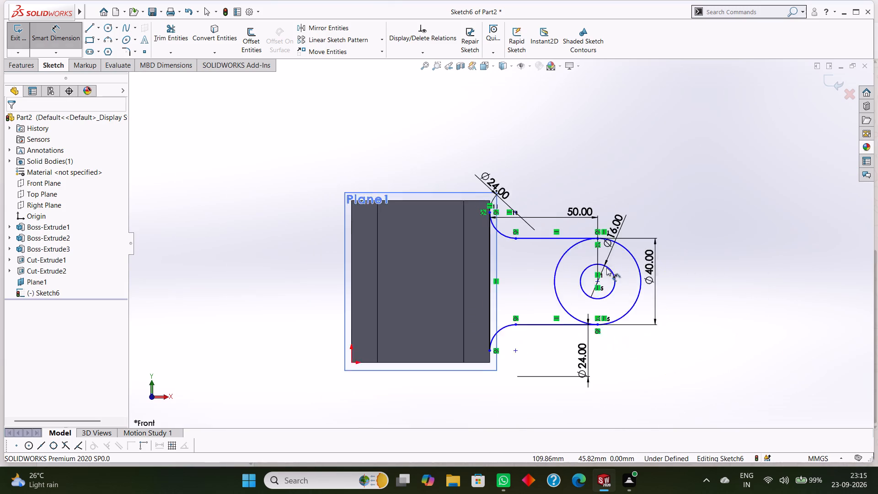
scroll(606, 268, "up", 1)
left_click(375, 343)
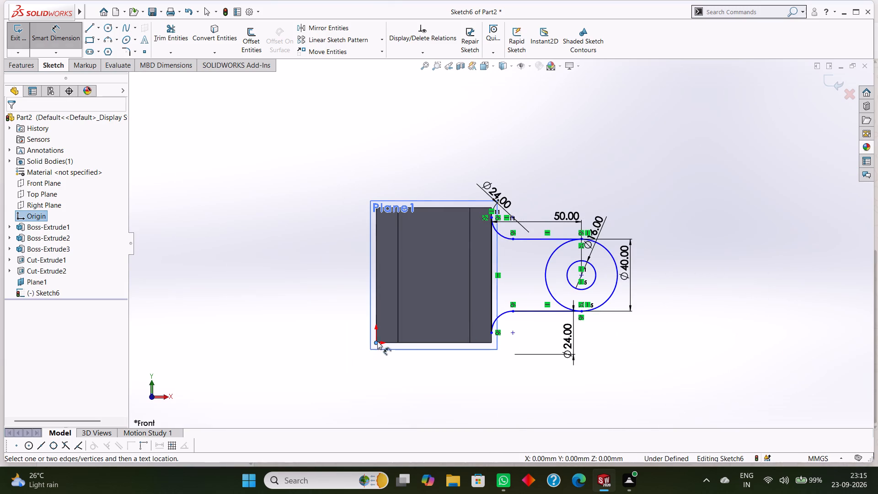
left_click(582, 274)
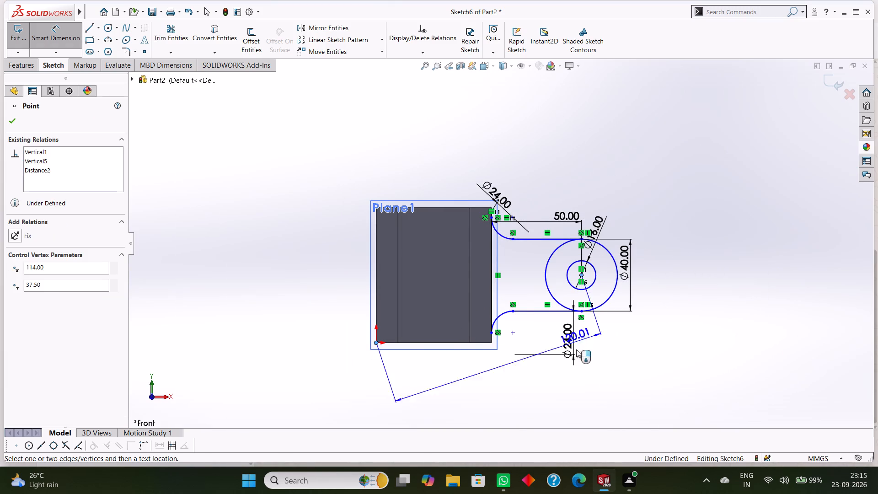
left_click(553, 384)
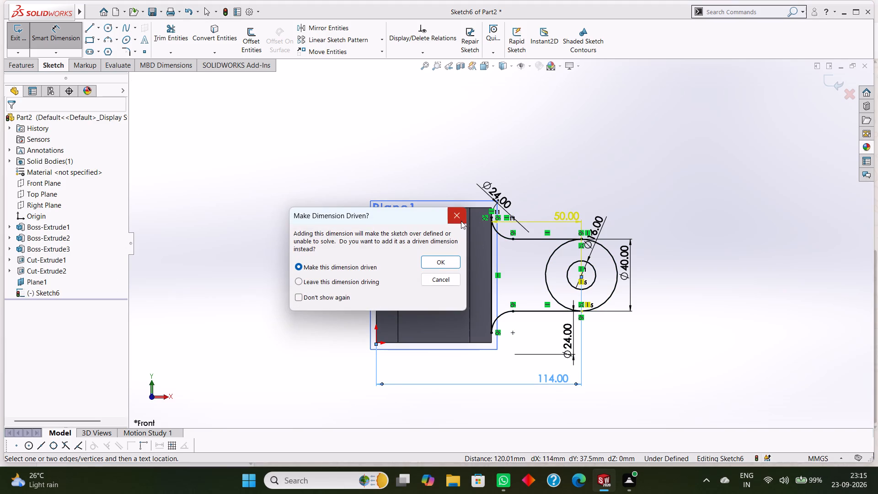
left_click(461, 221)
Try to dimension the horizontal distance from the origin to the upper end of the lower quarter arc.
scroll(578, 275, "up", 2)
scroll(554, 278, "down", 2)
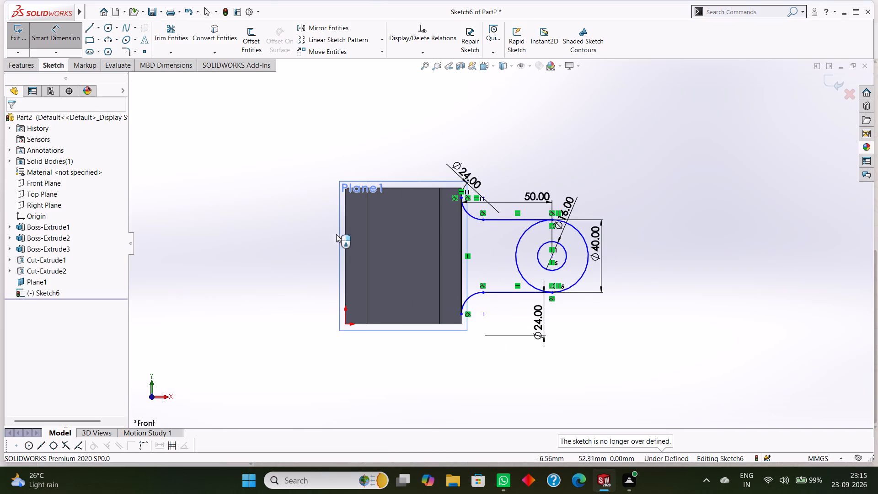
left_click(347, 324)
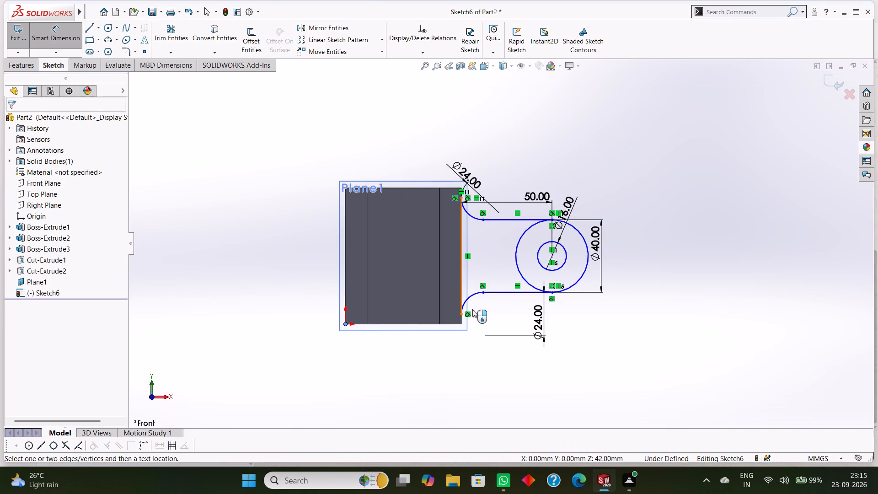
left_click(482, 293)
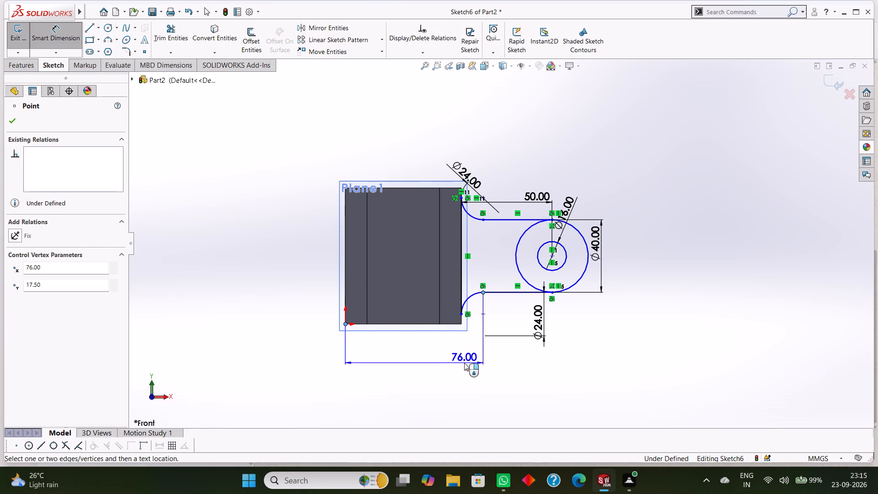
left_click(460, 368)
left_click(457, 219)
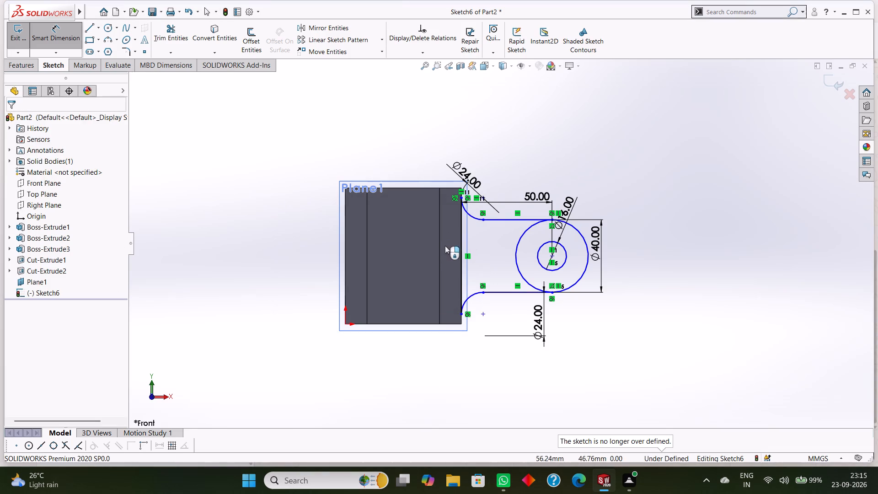
Dimension the vertical distance from the origin to the centre of the concentric circles.
scroll(452, 224, "down", 3)
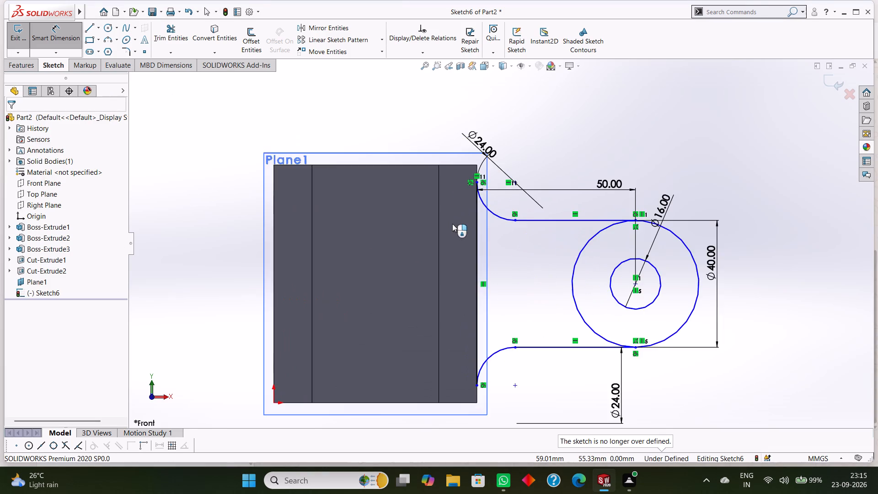
scroll(455, 223, "up", 3)
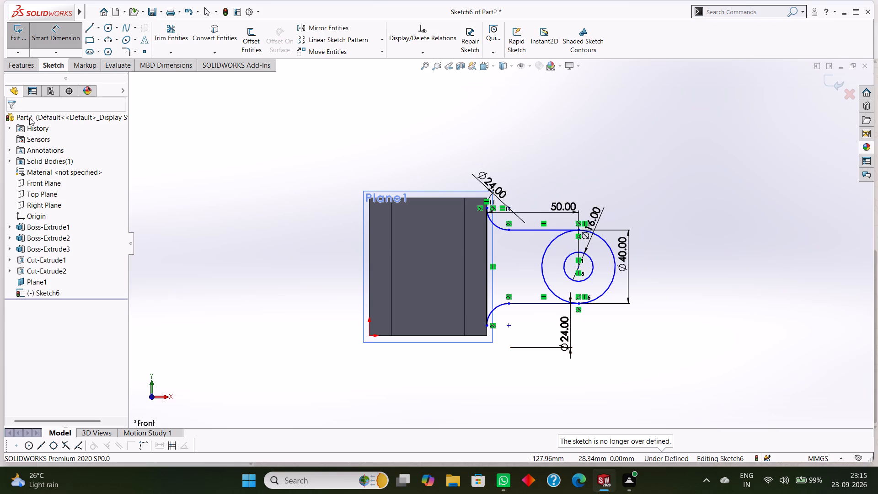
left_click(370, 335)
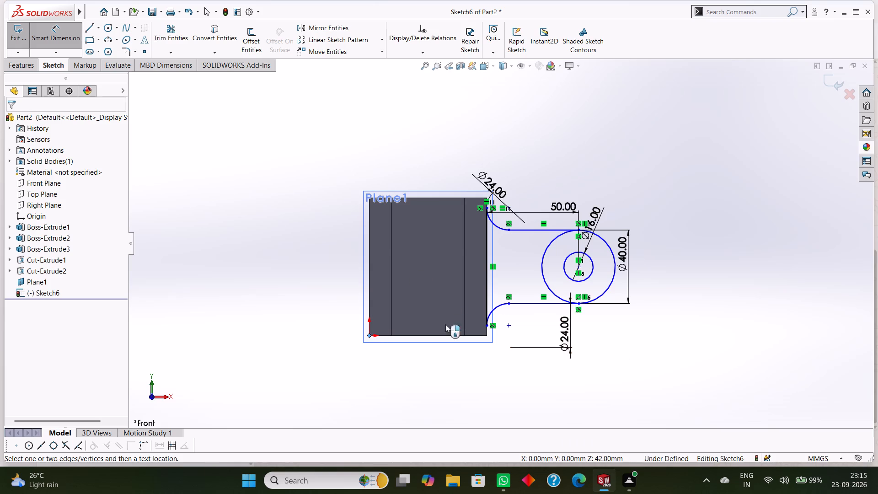
left_click(580, 266)
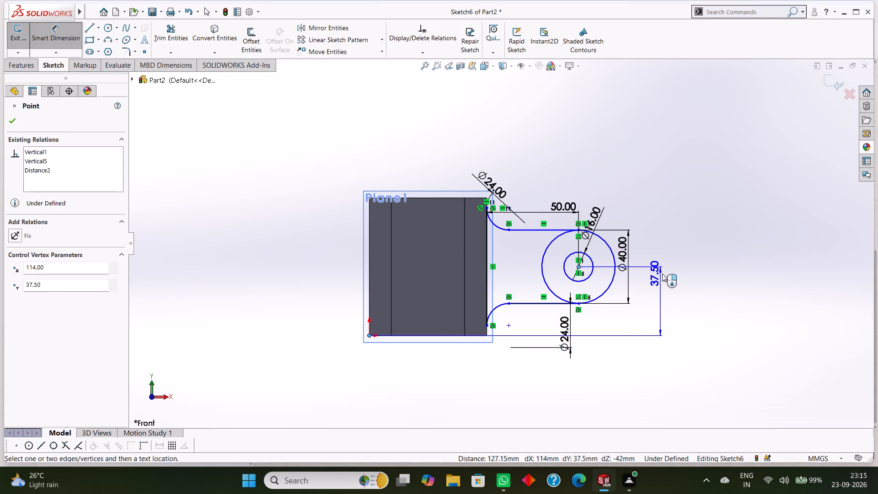
left_click(688, 294)
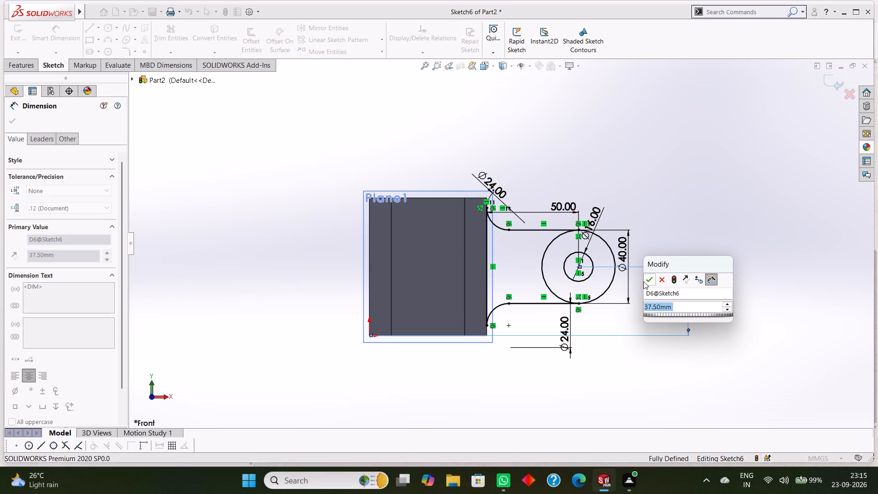
left_click(646, 283)
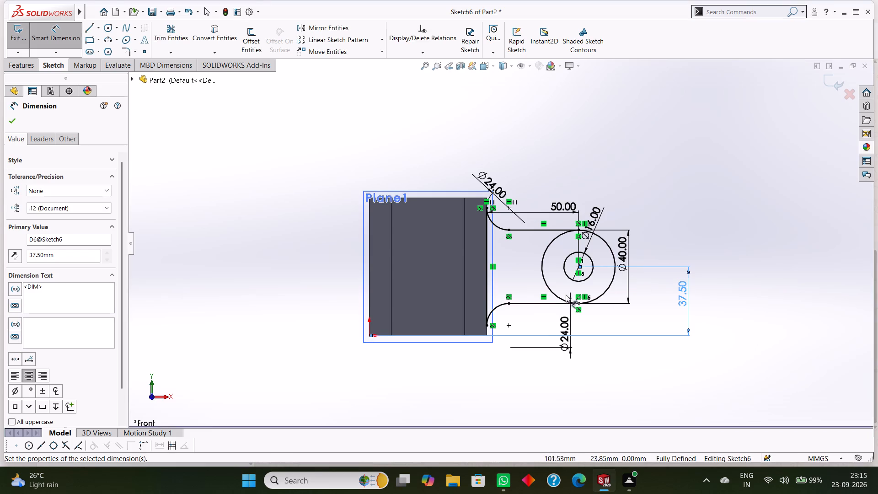
left_click(8, 121)
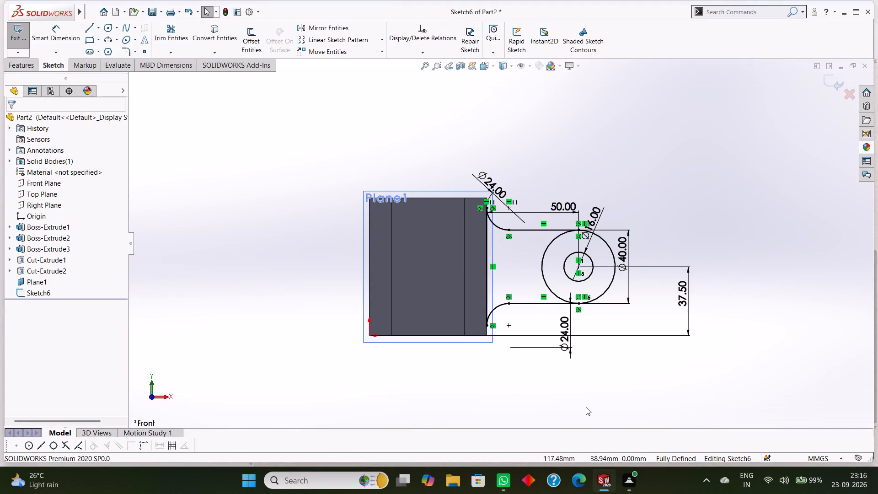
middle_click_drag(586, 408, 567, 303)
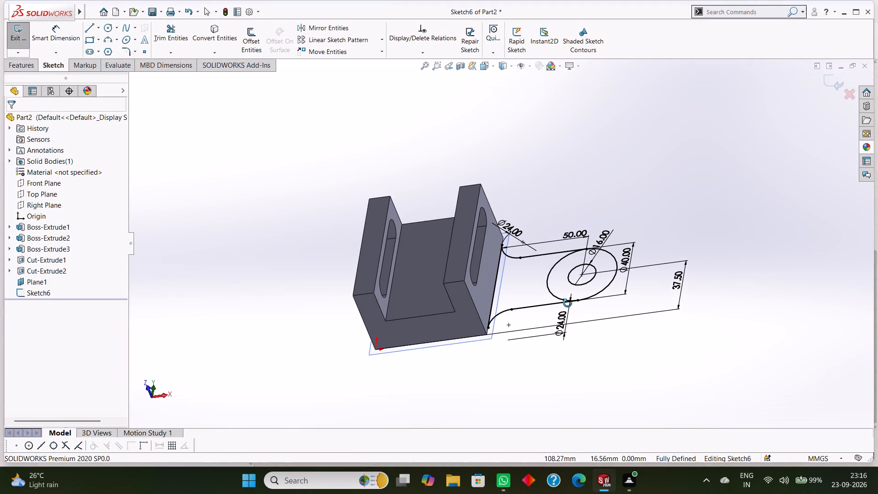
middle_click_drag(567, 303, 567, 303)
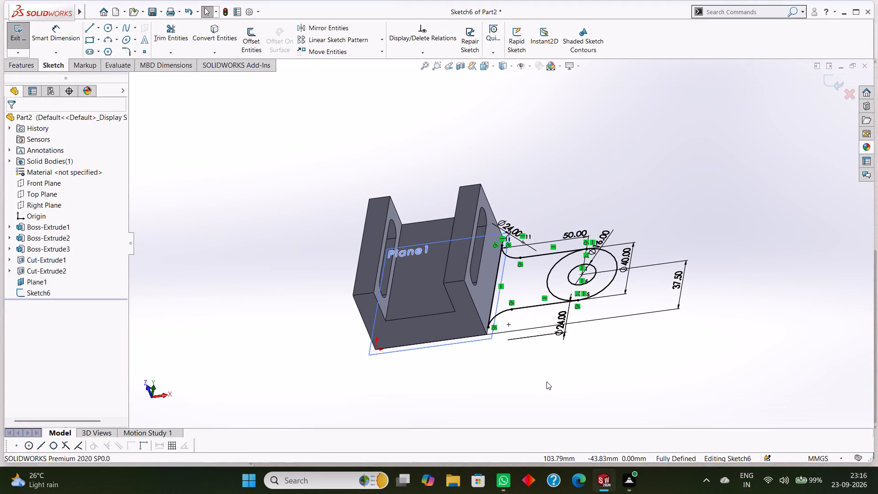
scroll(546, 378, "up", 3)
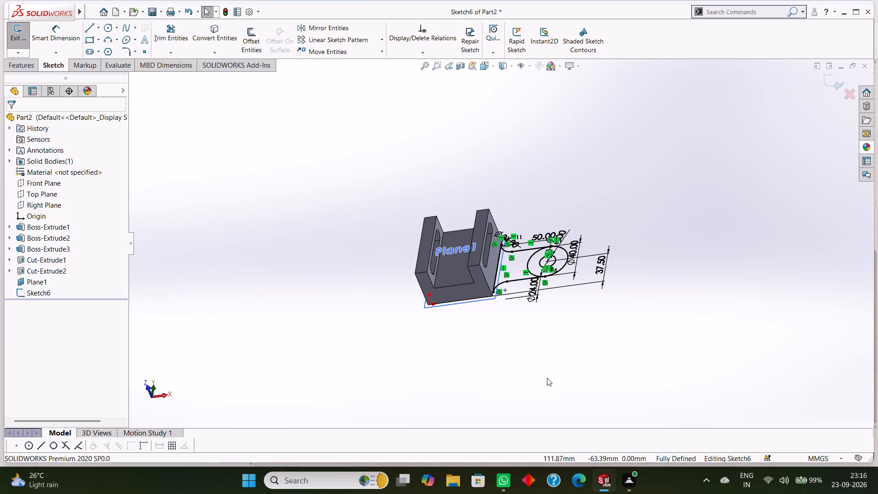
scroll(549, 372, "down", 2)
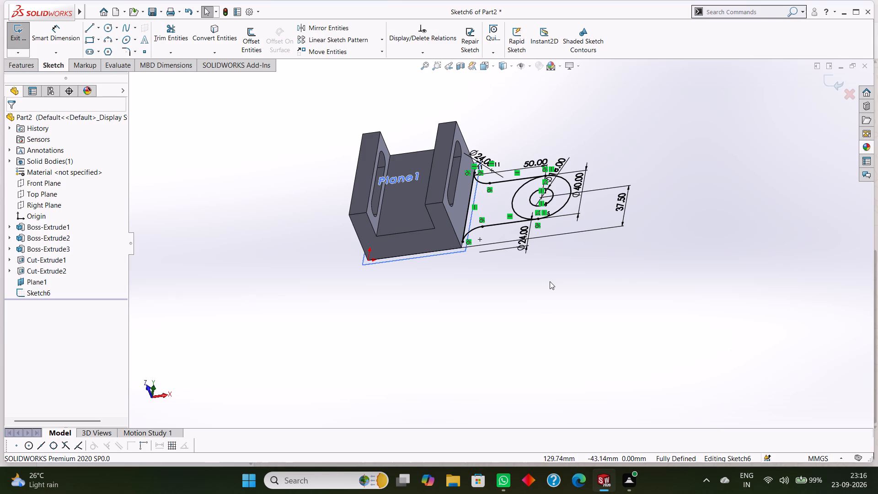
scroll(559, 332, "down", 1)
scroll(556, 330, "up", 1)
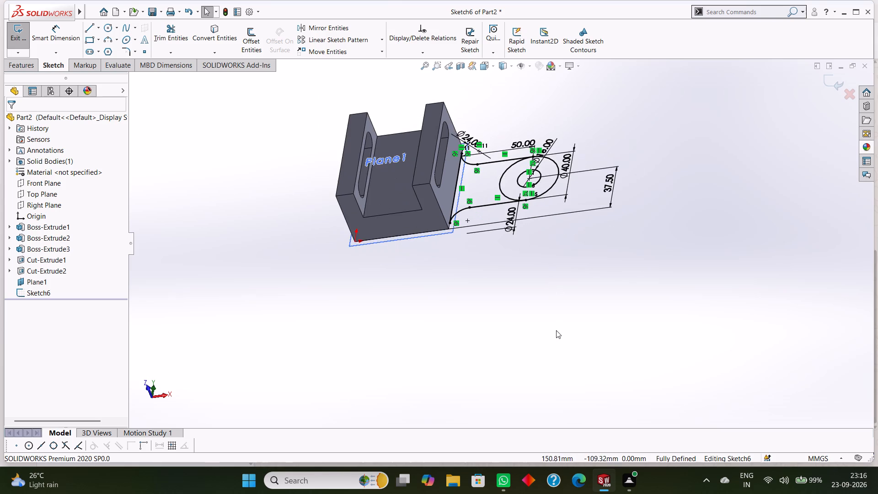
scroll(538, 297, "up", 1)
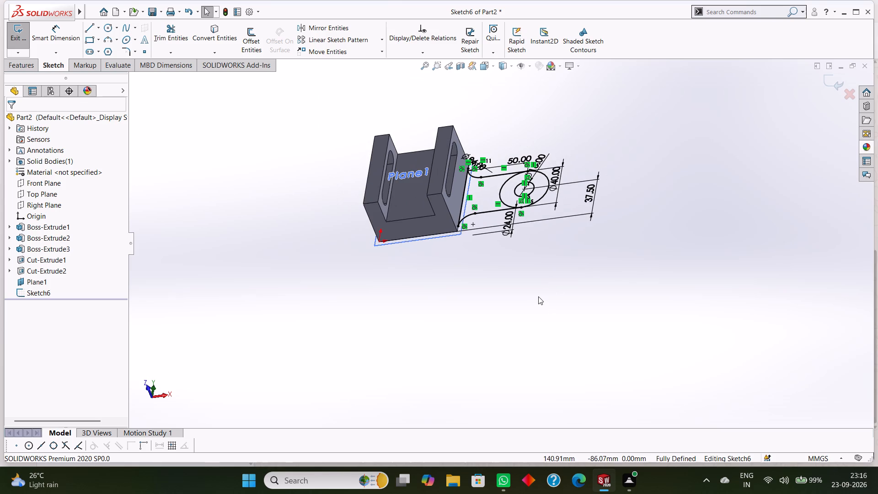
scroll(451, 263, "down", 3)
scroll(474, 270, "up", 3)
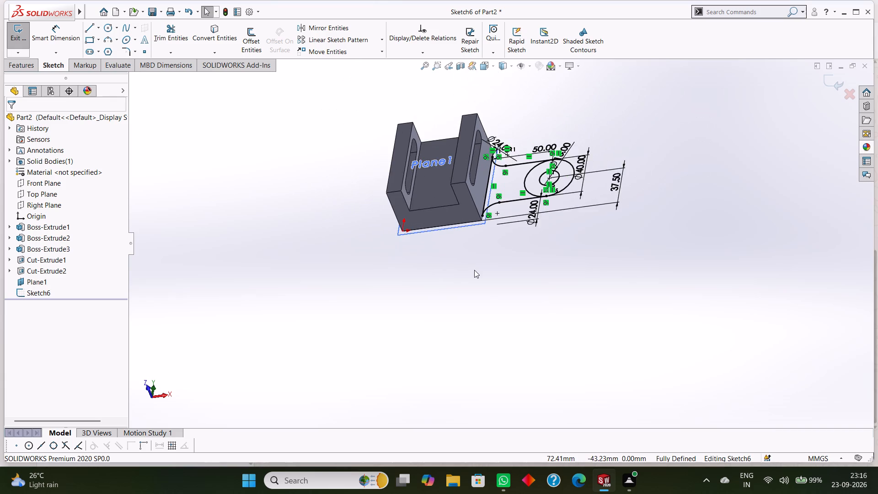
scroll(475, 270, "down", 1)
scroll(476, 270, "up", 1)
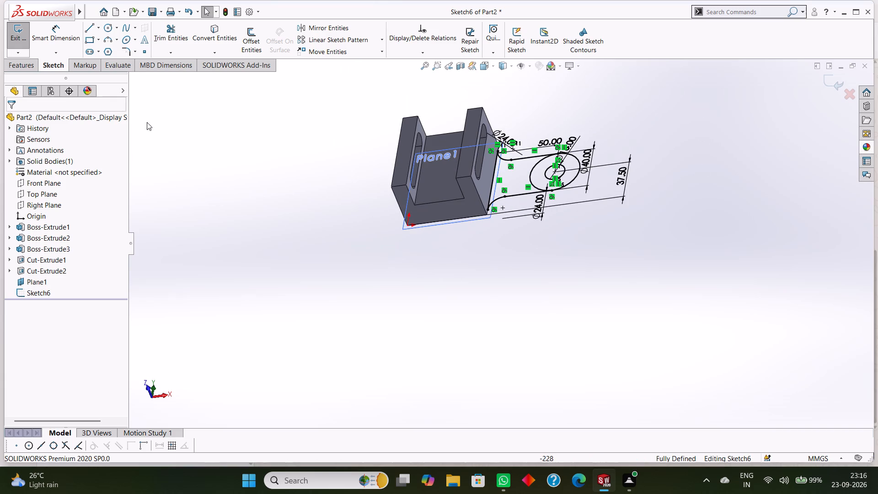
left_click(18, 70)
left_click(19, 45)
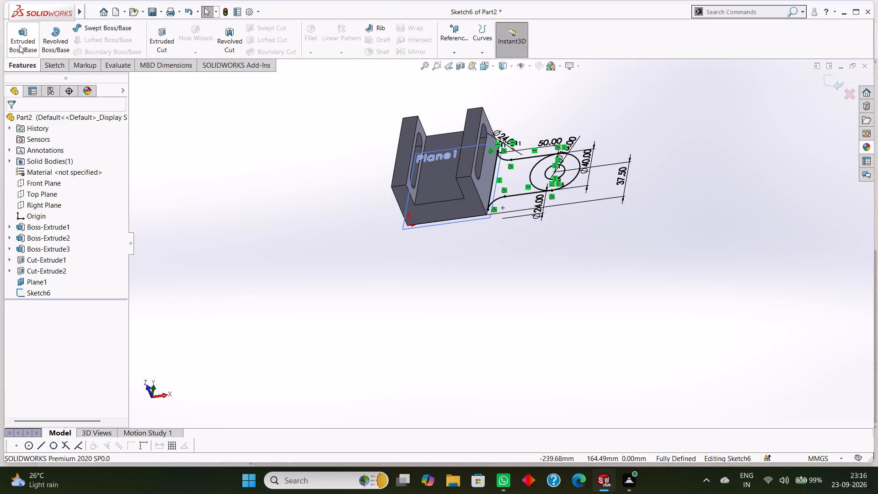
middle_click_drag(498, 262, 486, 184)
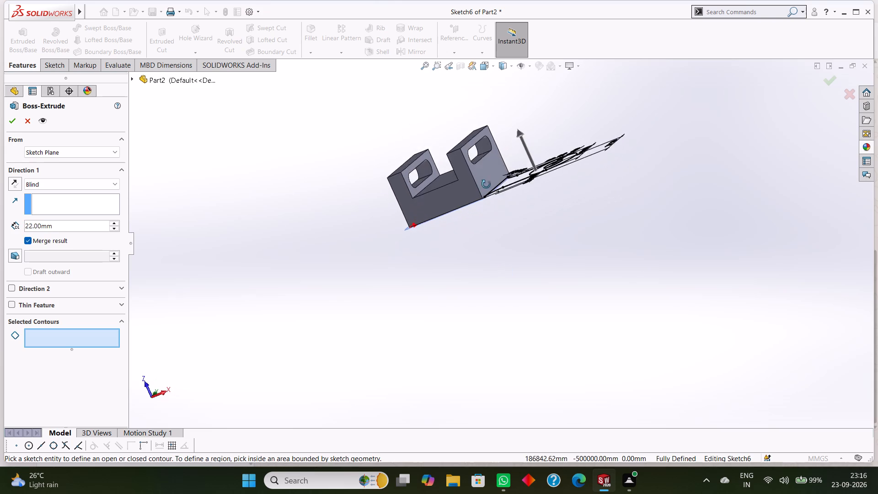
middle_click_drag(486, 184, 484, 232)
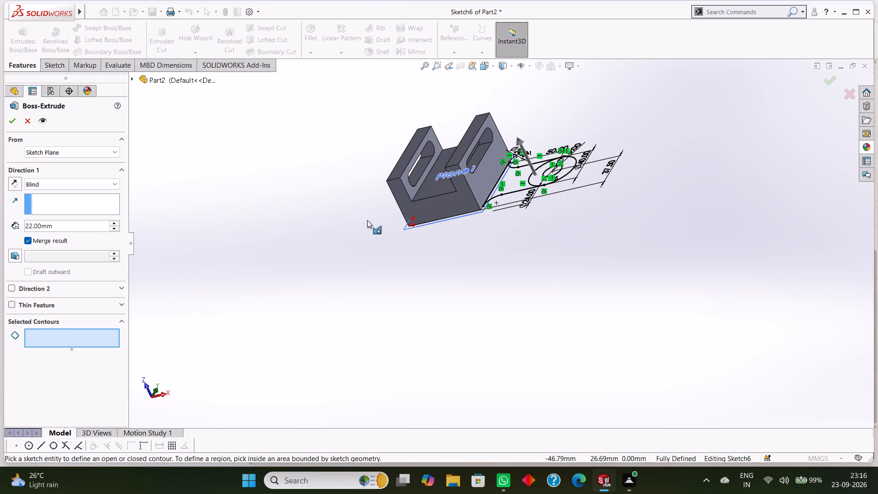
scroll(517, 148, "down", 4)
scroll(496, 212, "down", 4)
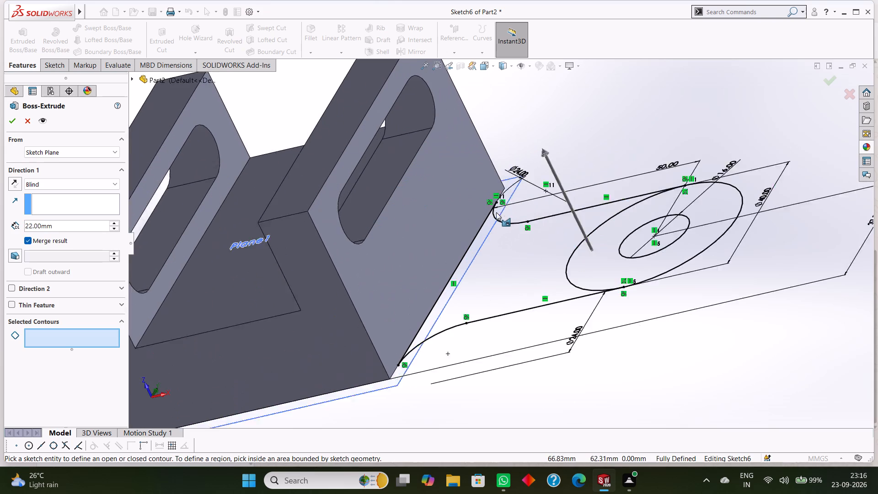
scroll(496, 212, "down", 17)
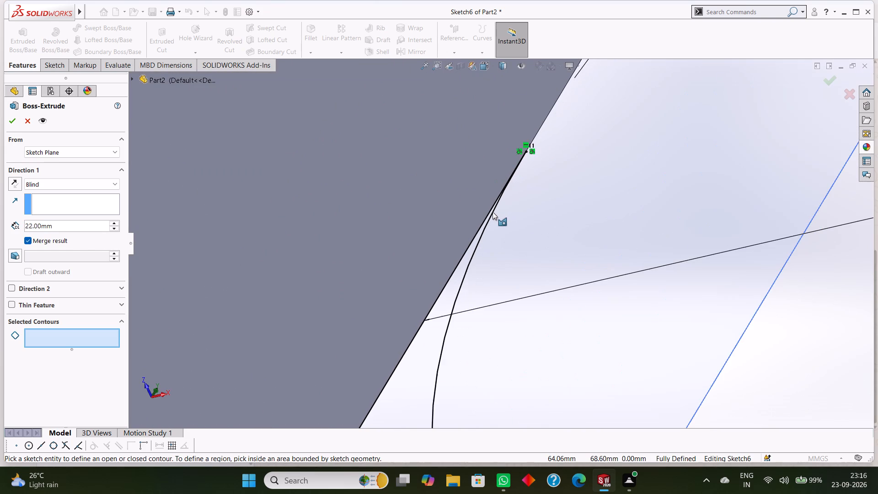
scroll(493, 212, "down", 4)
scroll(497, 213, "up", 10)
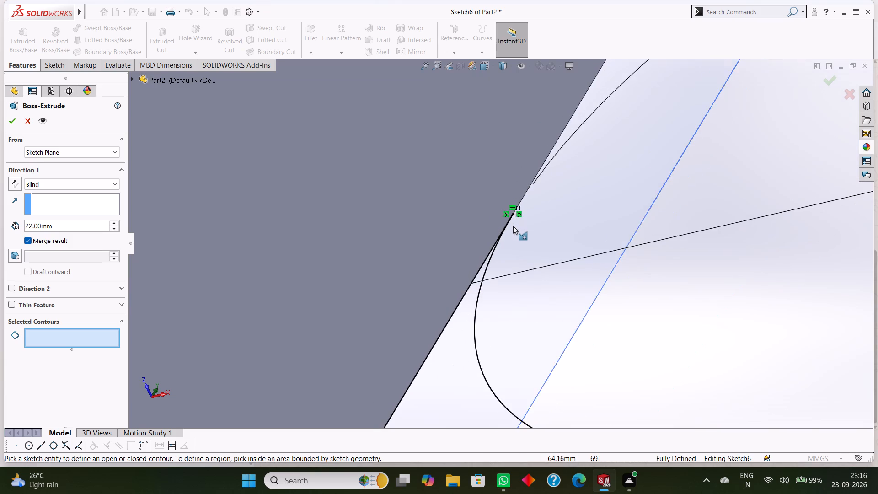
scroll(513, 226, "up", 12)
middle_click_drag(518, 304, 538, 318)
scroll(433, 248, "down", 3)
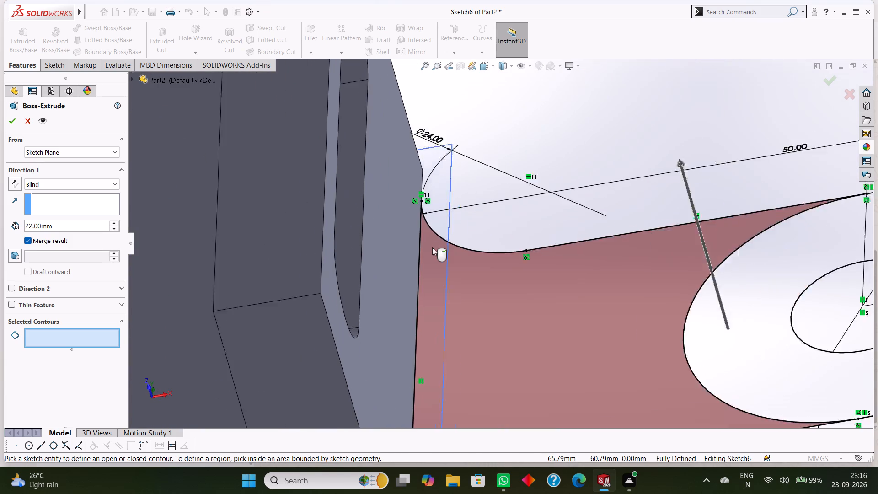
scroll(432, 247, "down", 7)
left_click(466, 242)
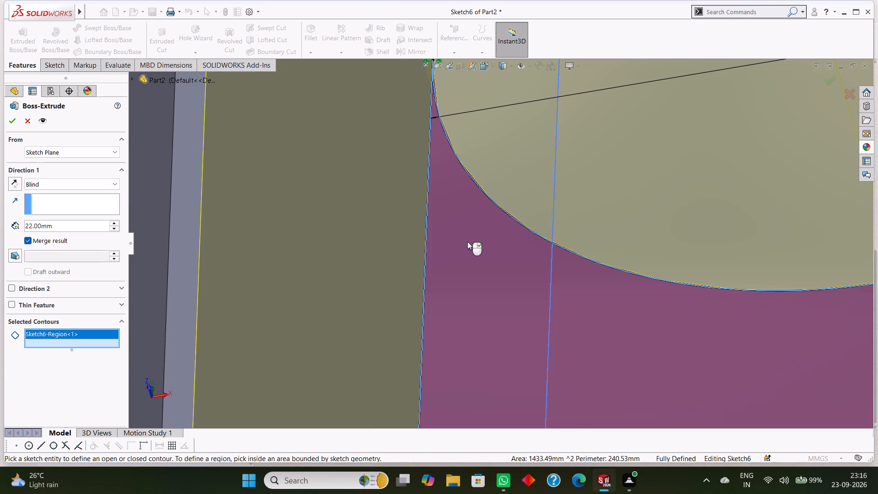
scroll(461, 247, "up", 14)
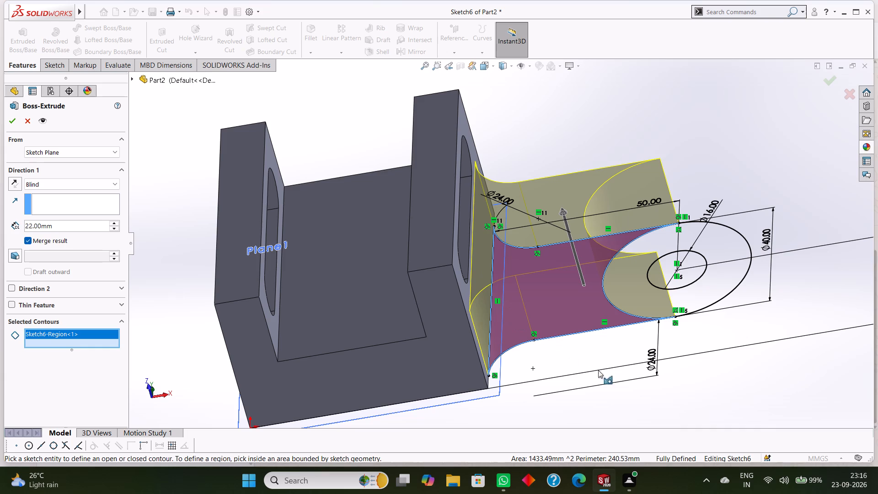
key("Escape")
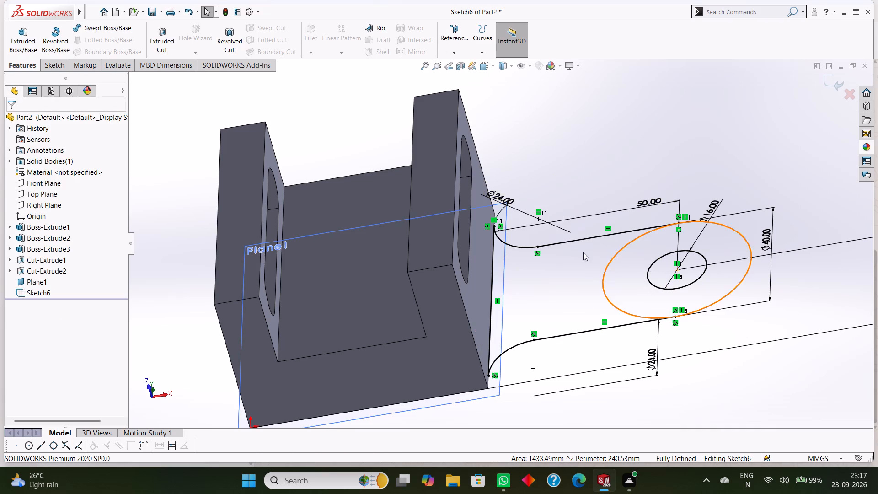
Power trim the 40 mm circle's inner arc facing the block, between the ends of the two horizontal lines.
scroll(491, 209, "down", 5)
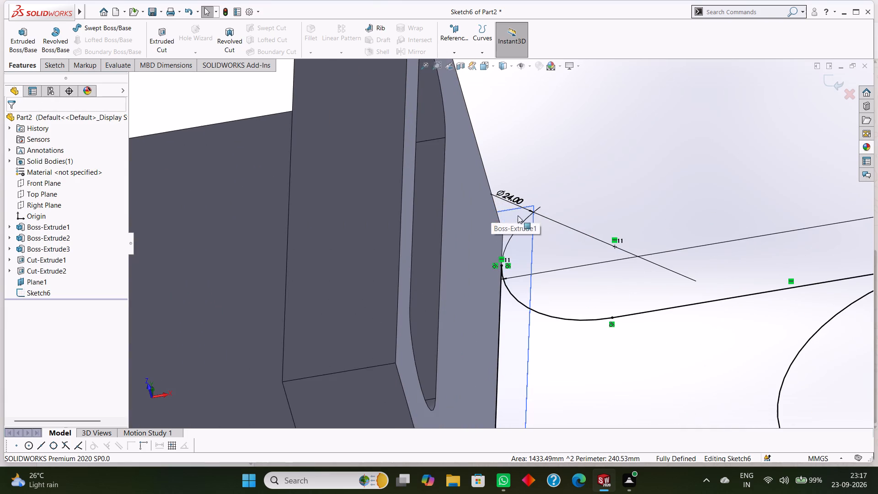
scroll(585, 226, "up", 6)
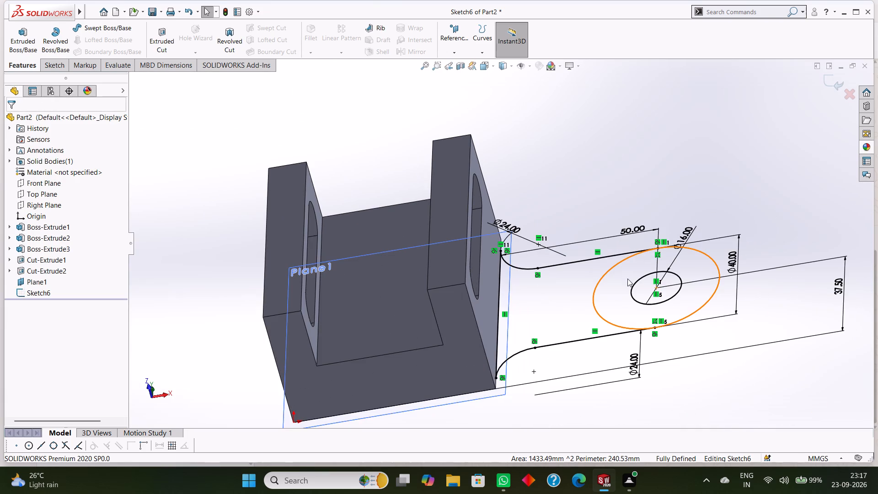
scroll(533, 242, "down", 5)
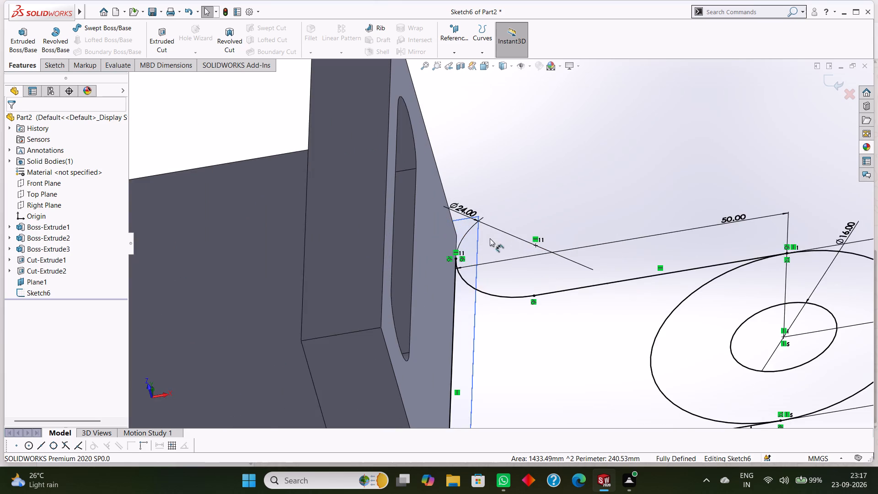
left_click(445, 217)
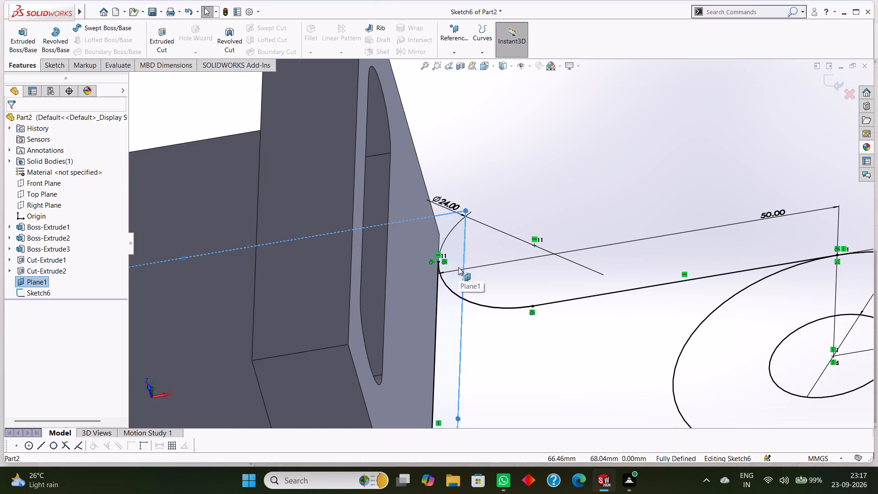
key("ctrl+8")
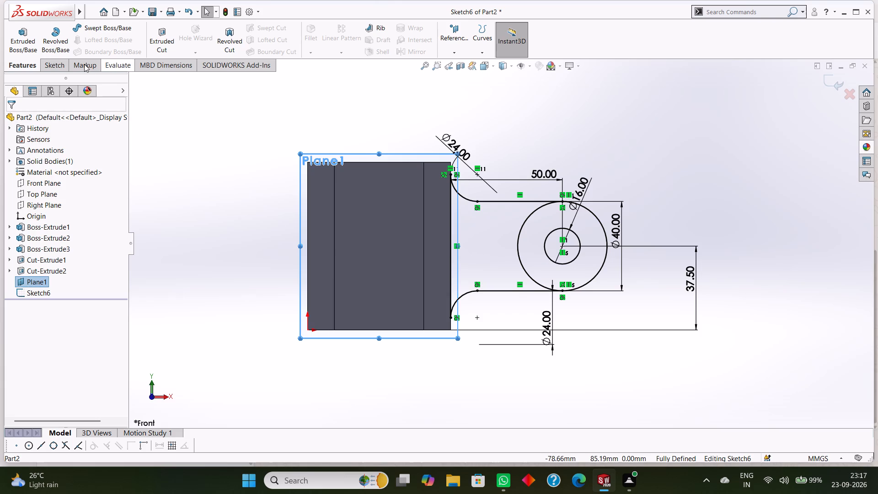
left_click(56, 67)
left_click(166, 35)
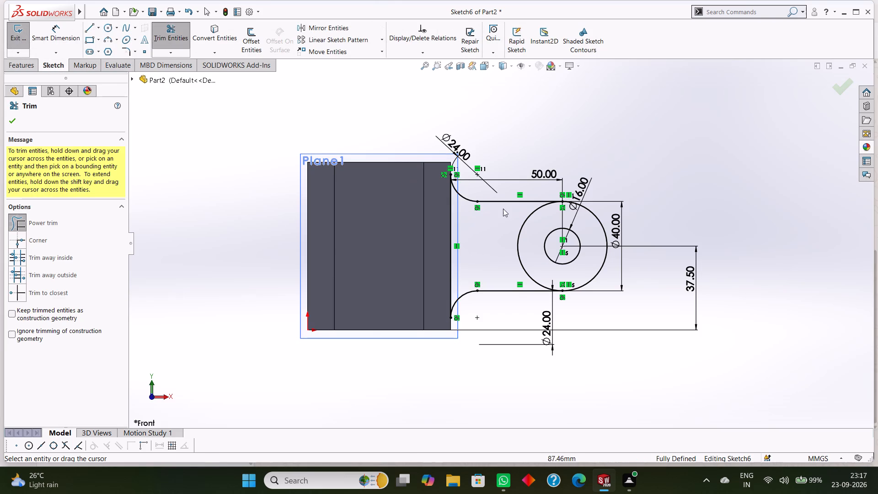
left_click_drag(510, 218, 526, 227)
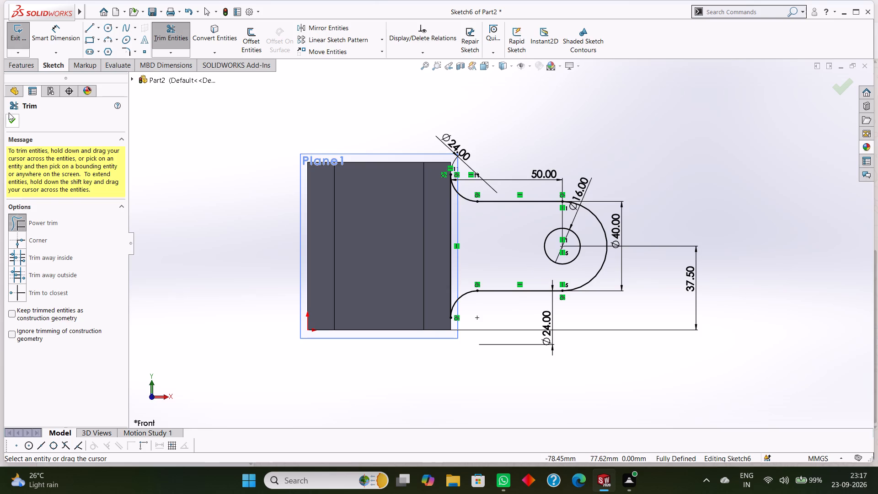
left_click(14, 117)
Extrude the lug profile with its 16 mm hole as a blind boss 10 mm deep, merged with the block.
left_click(27, 67)
left_click(33, 46)
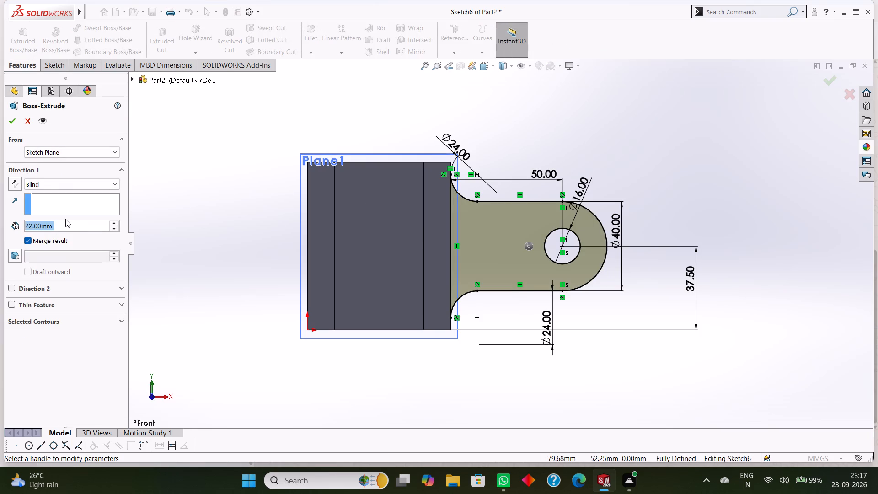
key("1")
key("0")
key("Return")
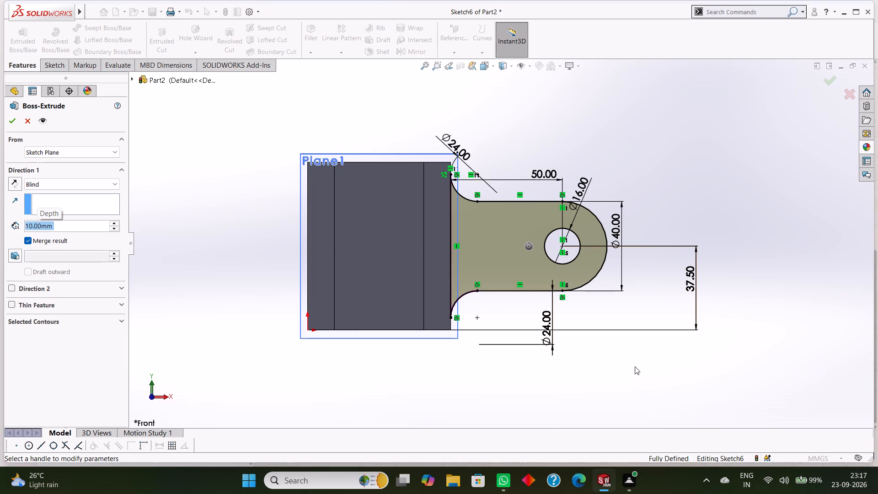
middle_click_drag(649, 381, 629, 229)
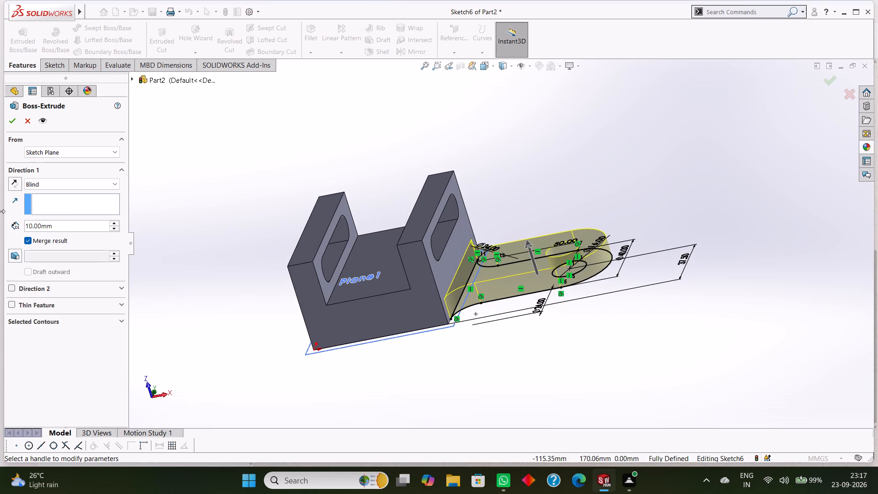
left_click(12, 118)
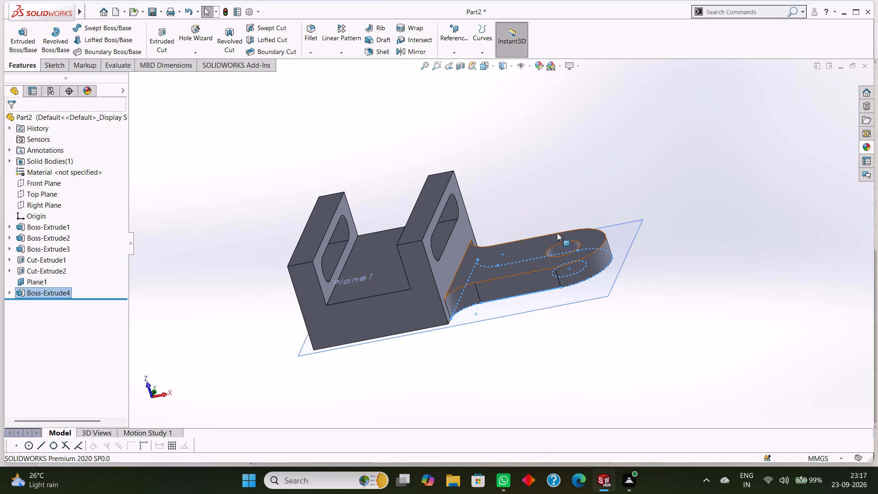
left_click(591, 177)
Hide the reference plane Plane1.
middle_click_drag(600, 174, 616, 204)
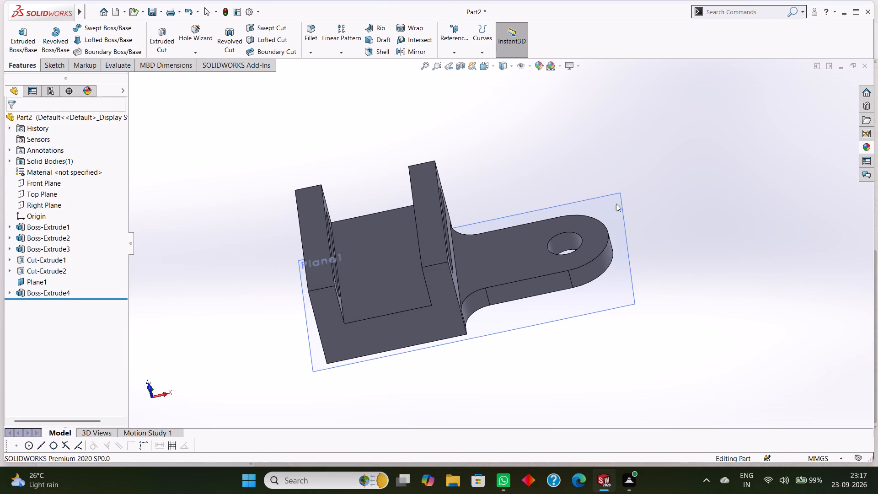
left_click(41, 277)
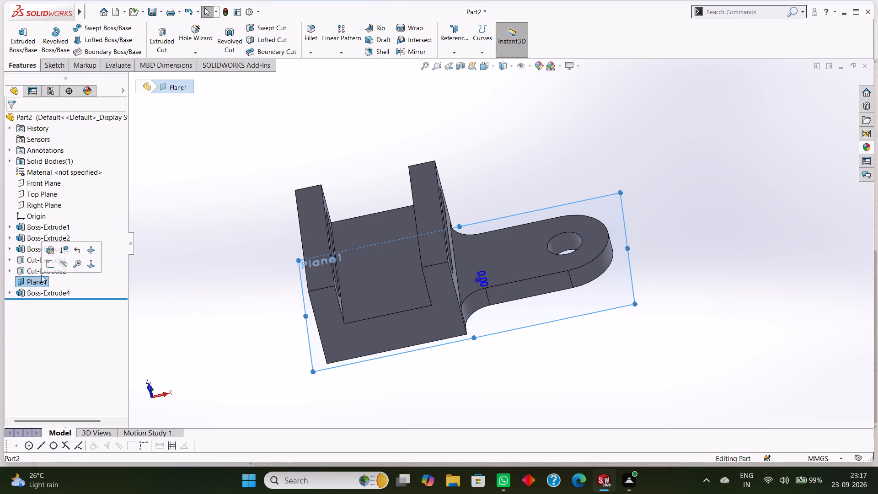
left_click(68, 265)
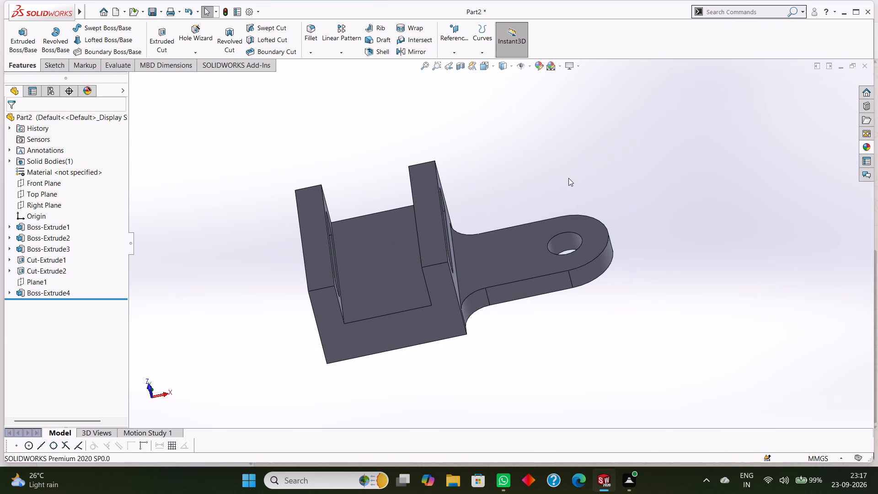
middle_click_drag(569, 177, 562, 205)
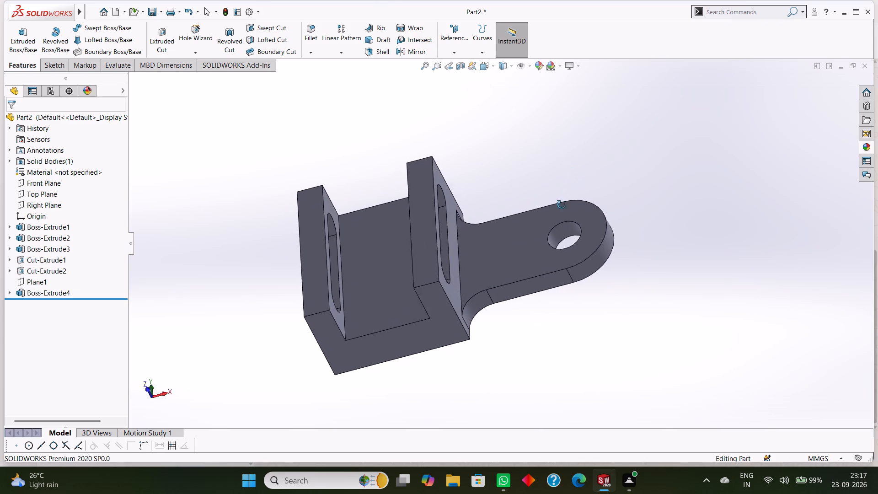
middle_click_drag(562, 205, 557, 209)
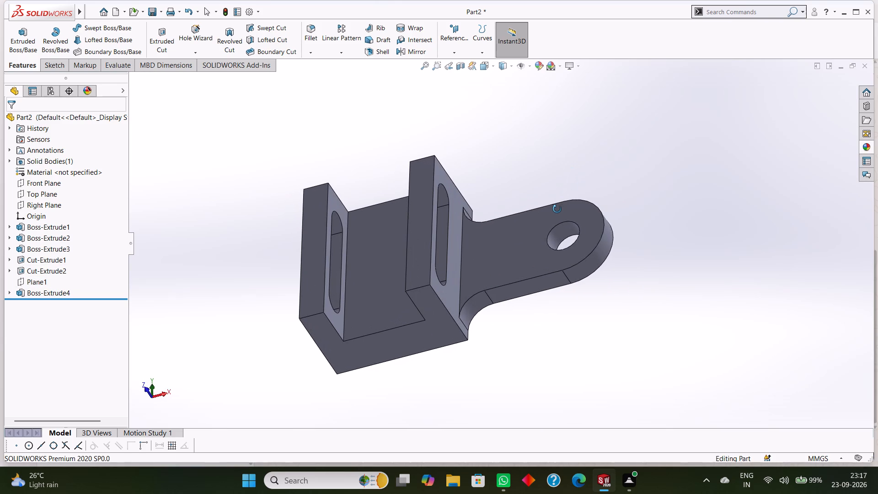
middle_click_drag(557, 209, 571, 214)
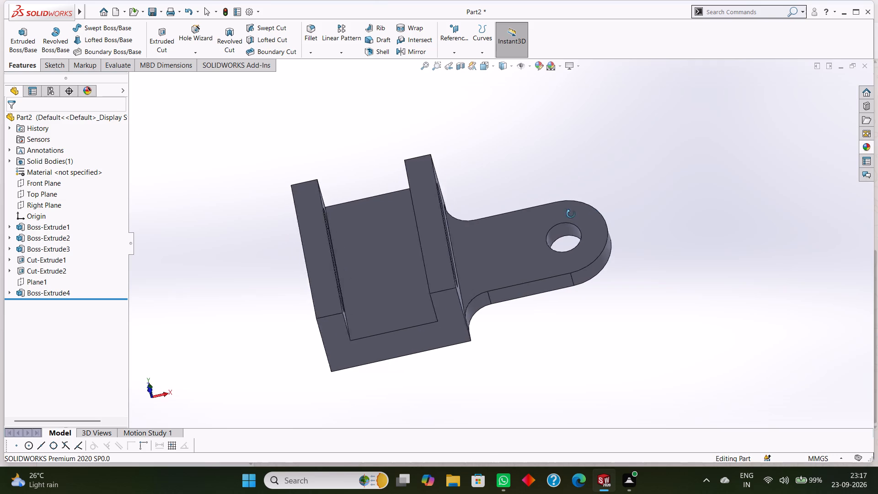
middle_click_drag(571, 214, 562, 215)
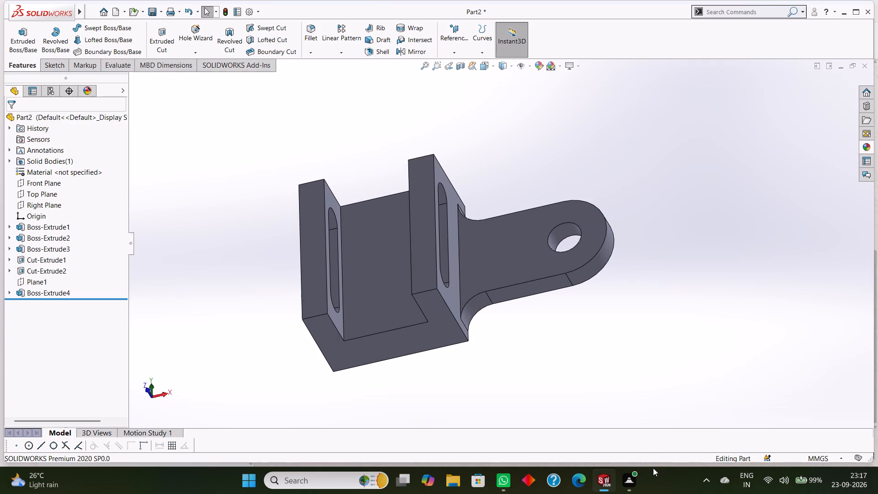
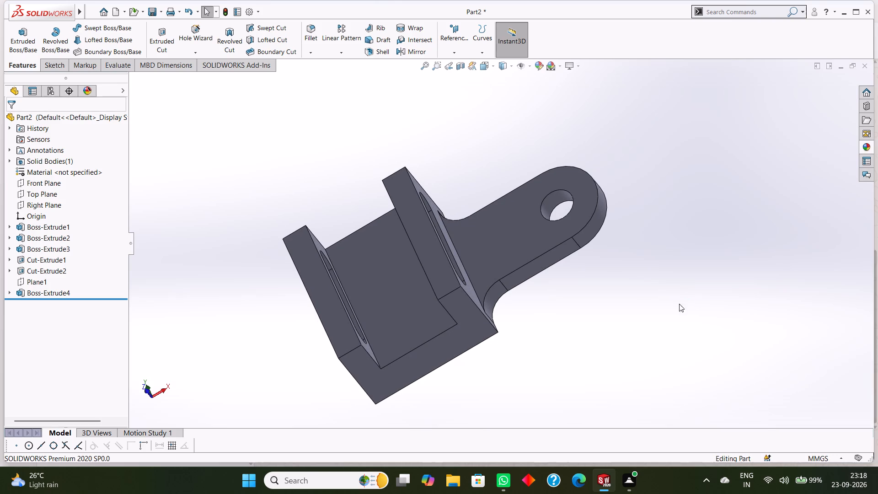
Sketch two vertically aligned circles, radii about 6 mm and 7 mm, on the floor face between the side walls, midway across its width.
left_click(394, 269)
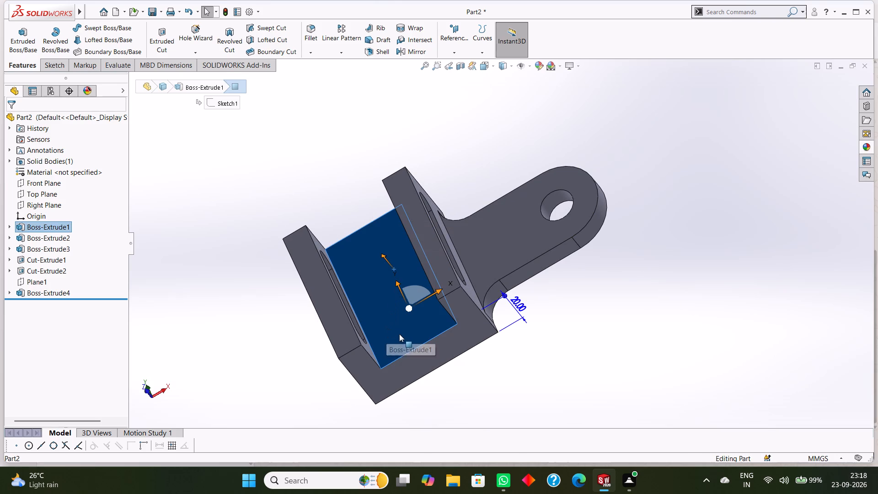
key("ctrl+8")
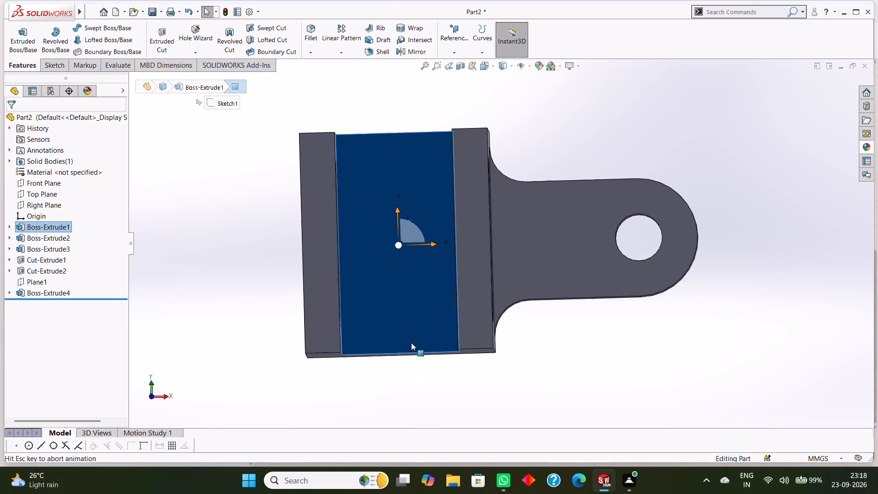
right_click(425, 153)
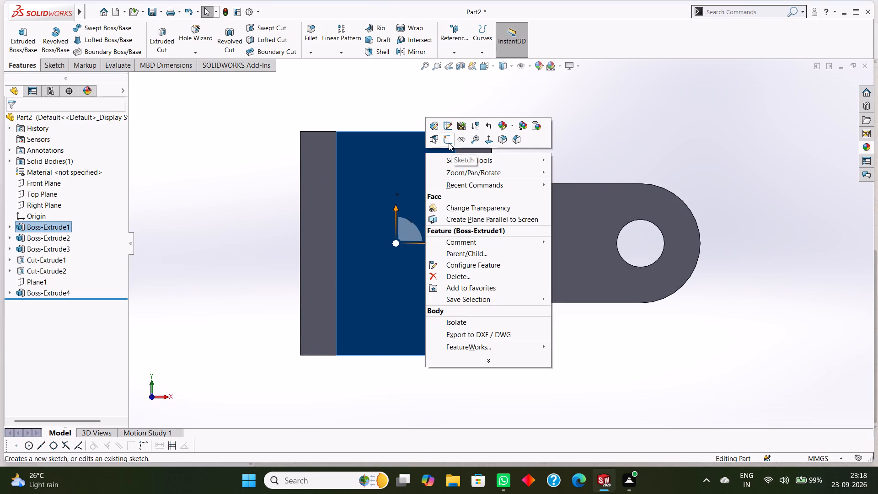
left_click(449, 143)
key("Escape")
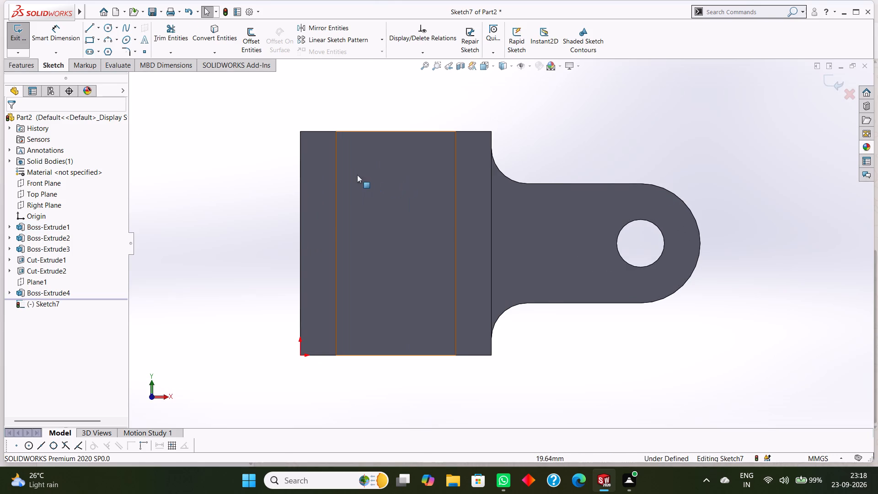
left_click(110, 27)
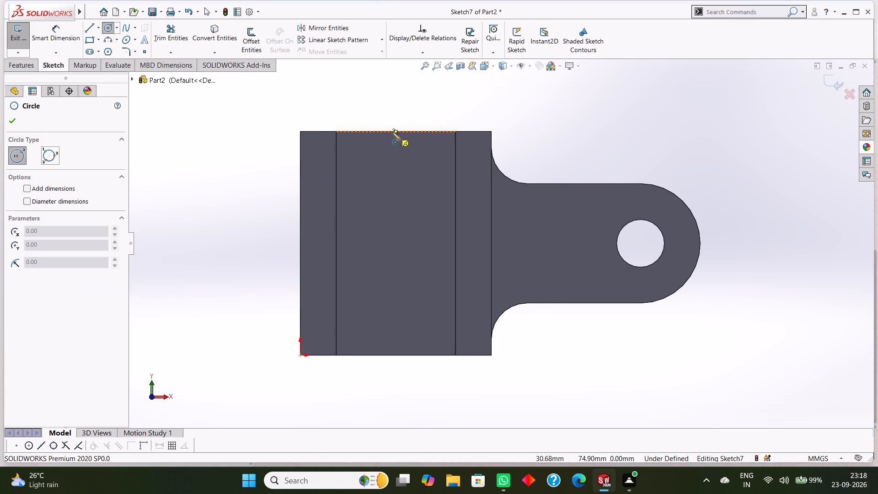
left_click(398, 188)
left_click(413, 191)
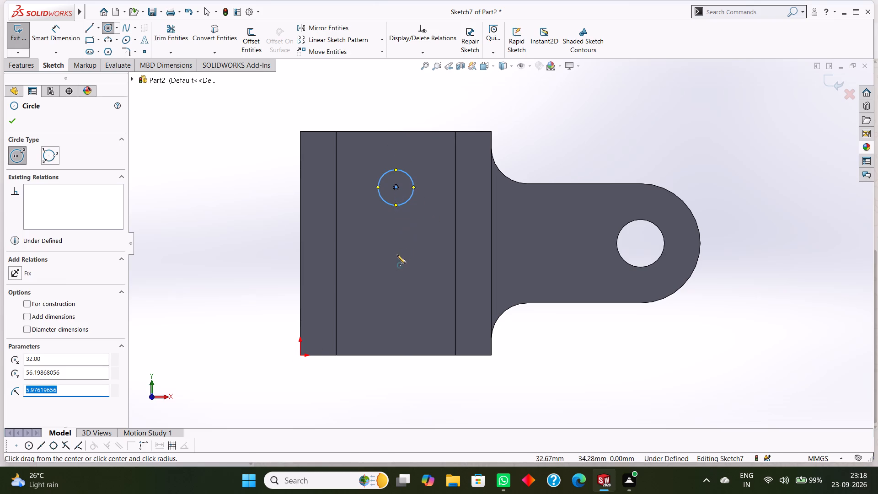
left_click(397, 289)
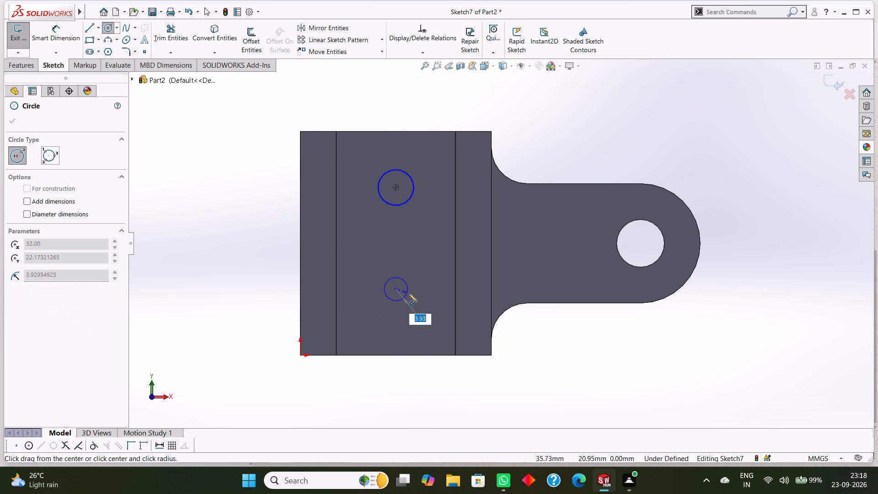
left_click(415, 296)
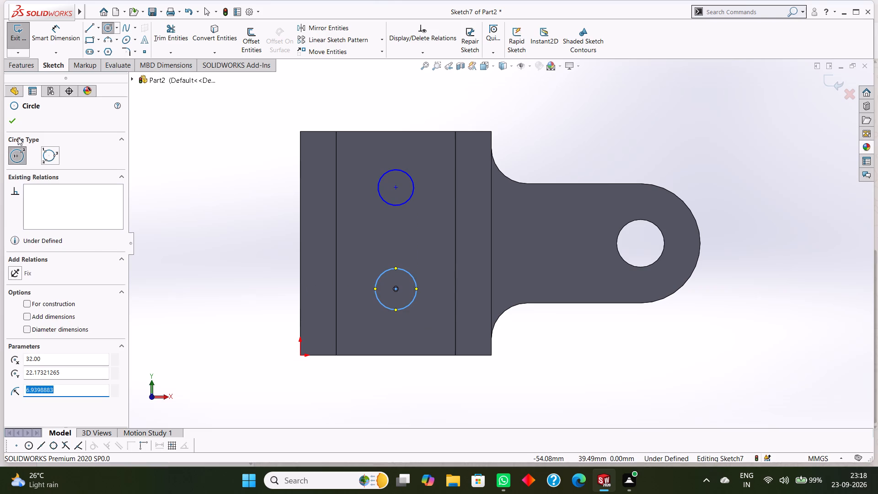
left_click(14, 123)
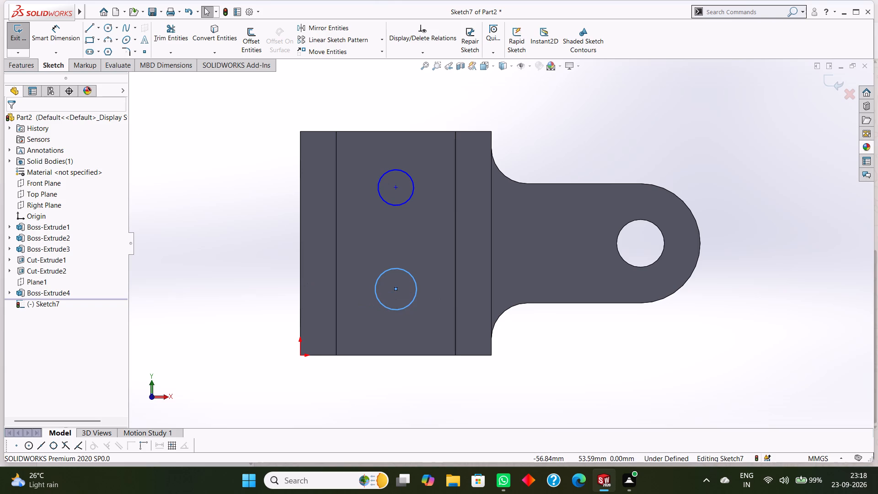
Dimension both circles on the floor face to a diameter of 16 mm.
left_click(61, 40)
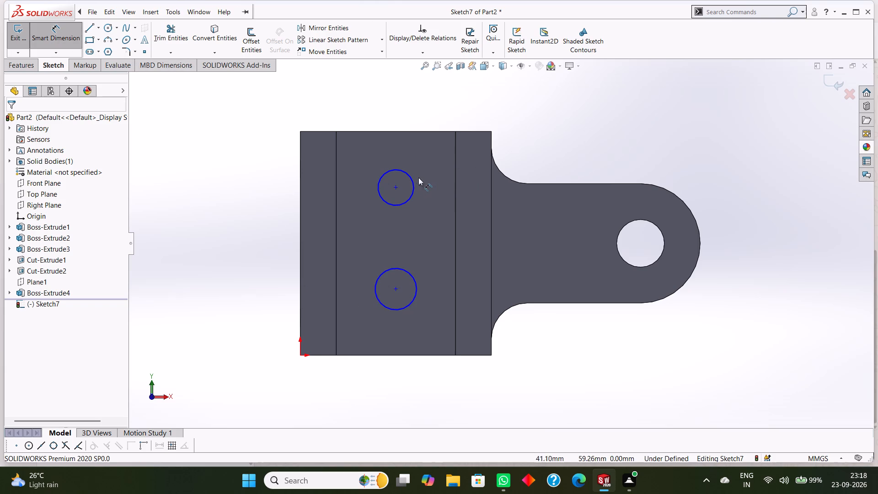
left_click(412, 177)
left_click(429, 155)
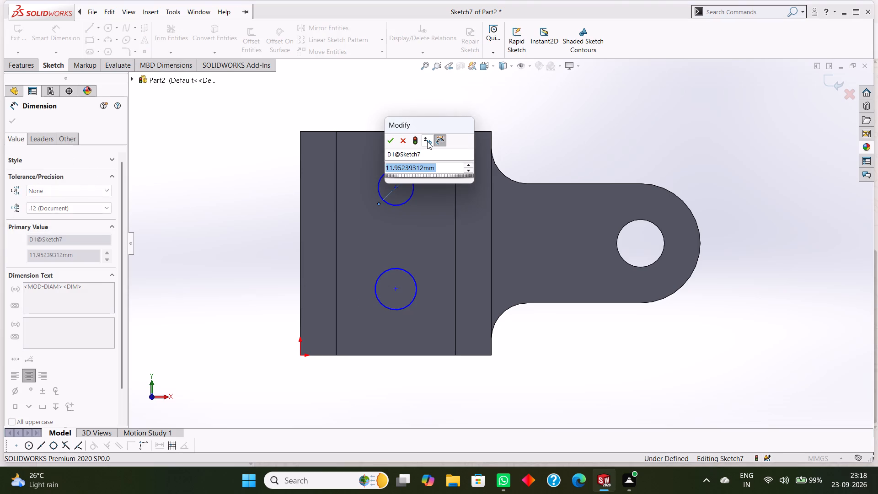
type("16")
key("Return")
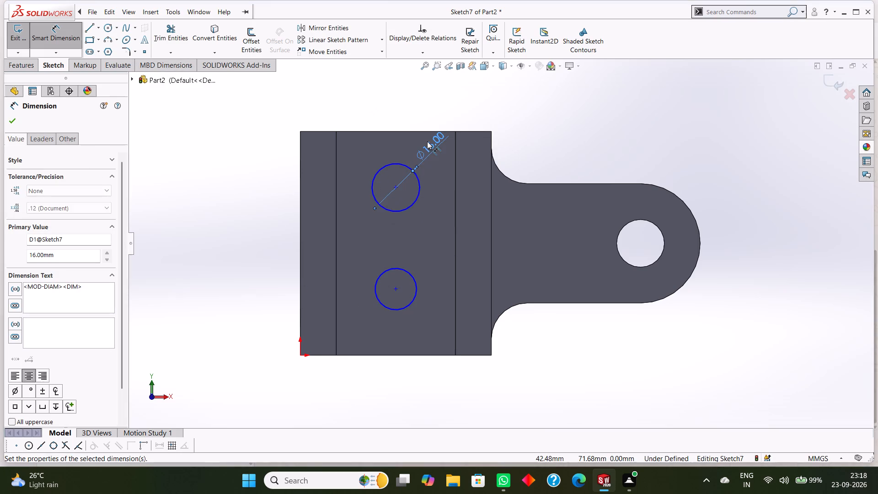
left_click(416, 280)
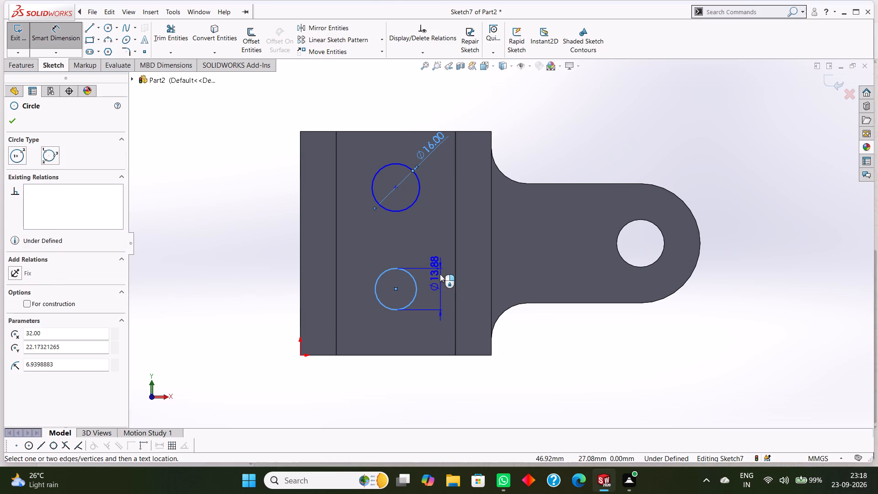
left_click(440, 274)
type("16")
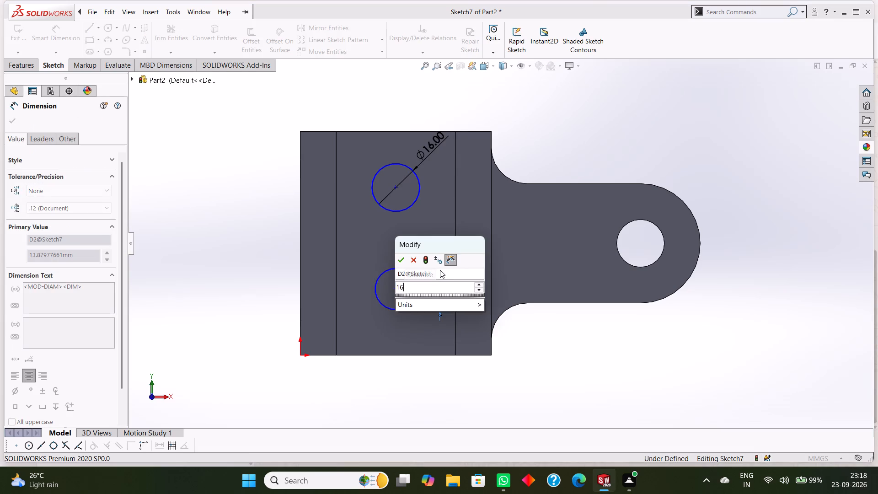
key("Return")
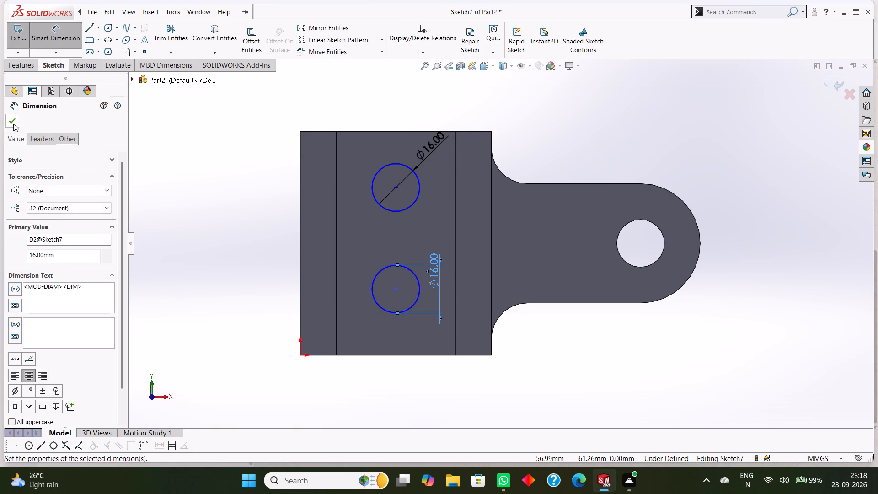
left_click(13, 124)
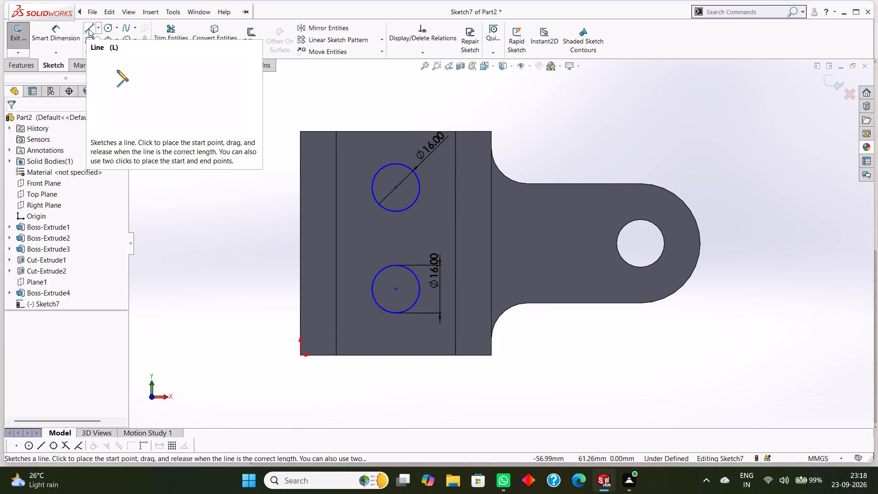
Dimension the vertical spacing between the two circle centres as 44 mm.
left_click(67, 32)
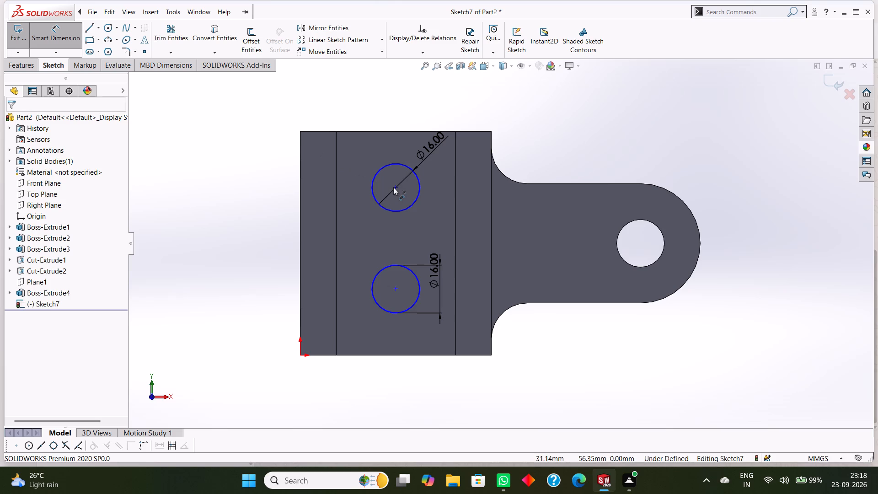
left_click(393, 187)
left_click(395, 289)
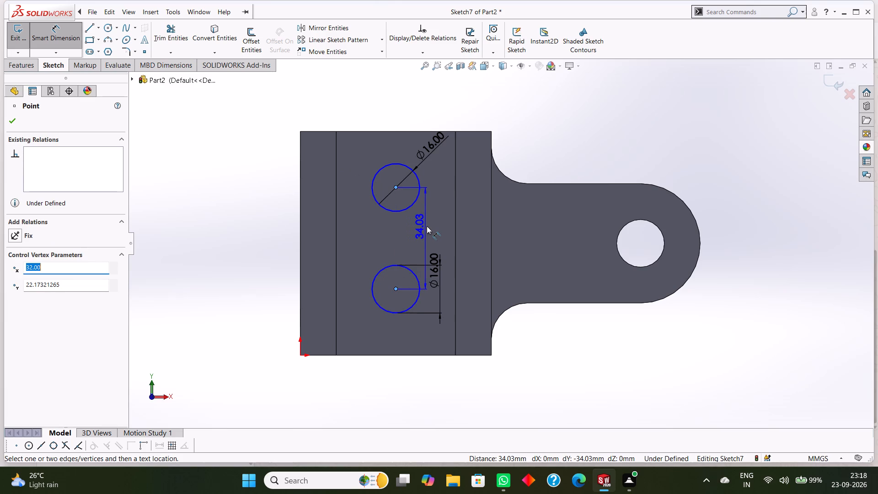
left_click(427, 226)
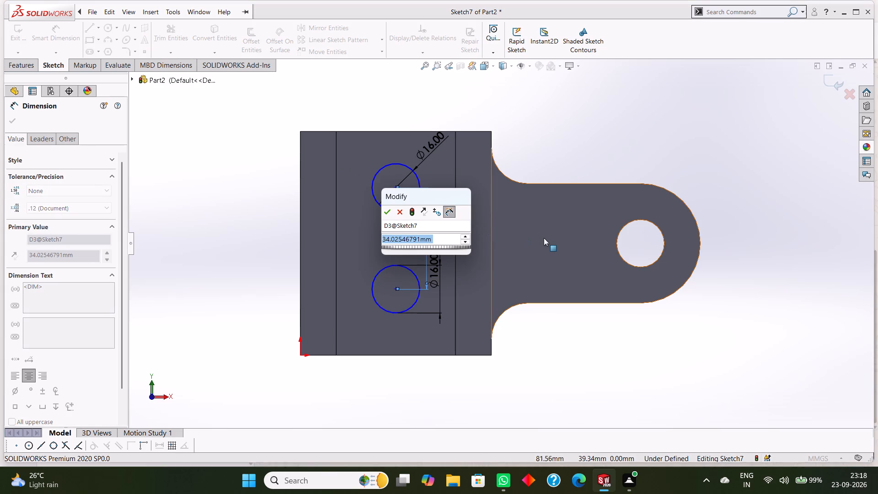
type("44")
key("Return")
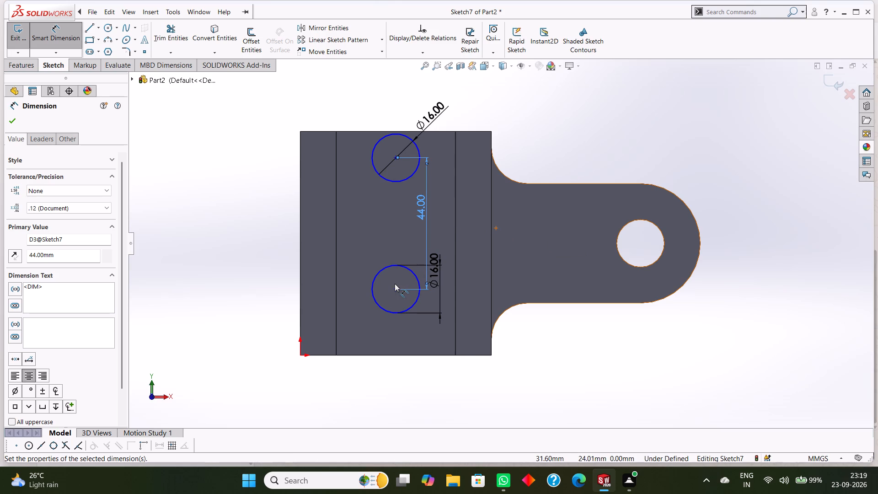
key("Escape")
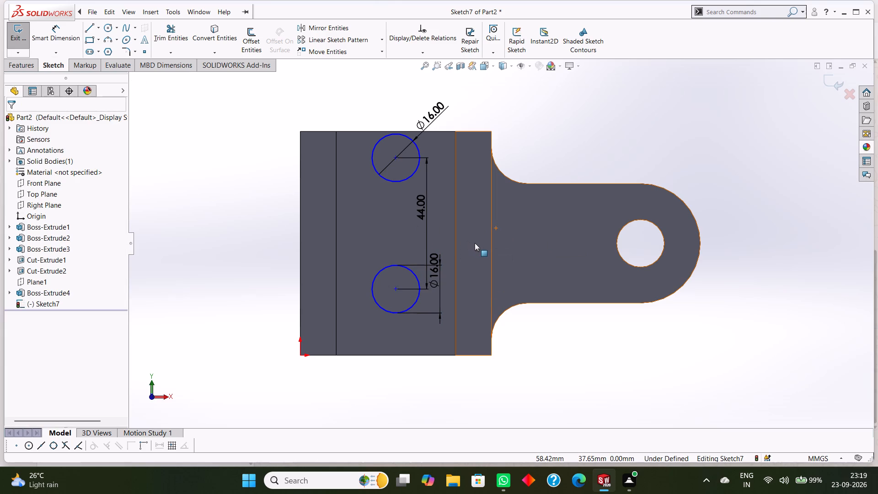
Undo the 44 mm value of the centre-to-centre spacing.
key("ctrl+z")
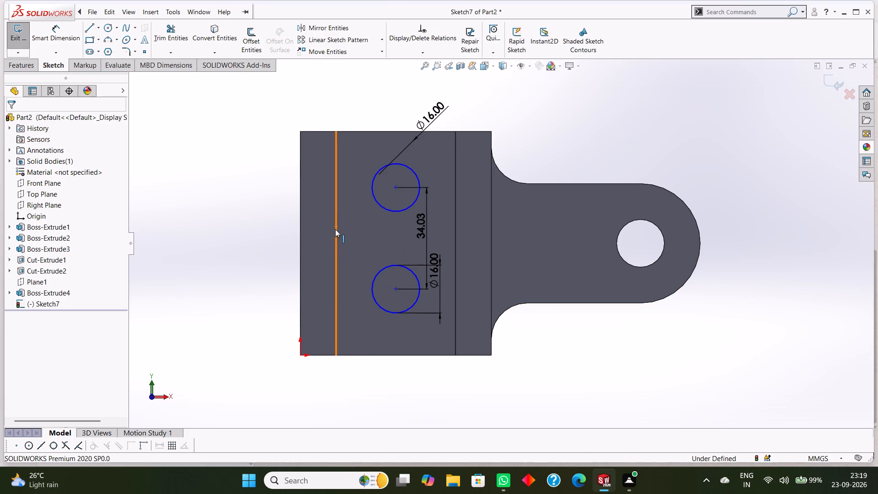
key("Escape")
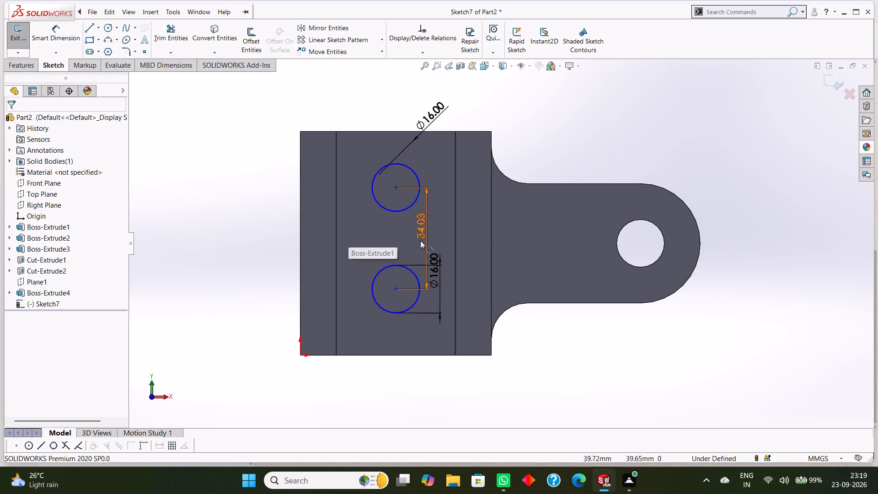
key("Escape")
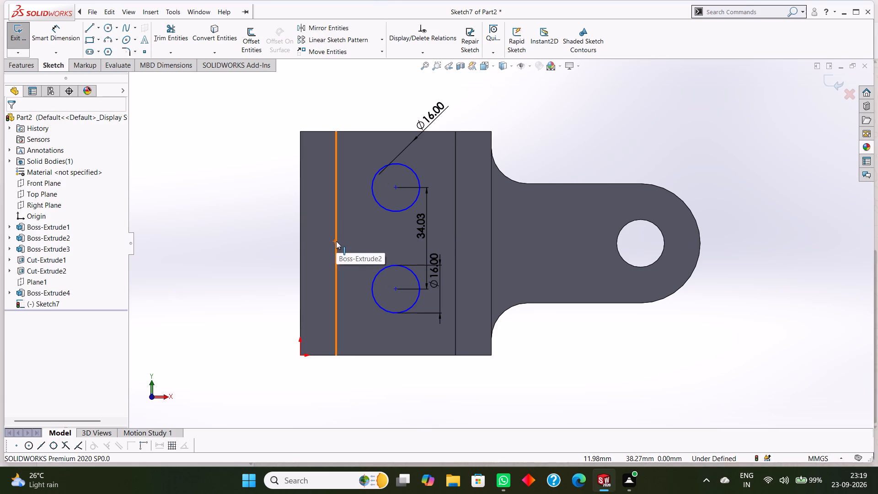
Draw a 20 mm horizontal construction line from the midpoint of the floor face's long edge opposite the lug, ending between the circles.
left_click(98, 27)
left_click(104, 49)
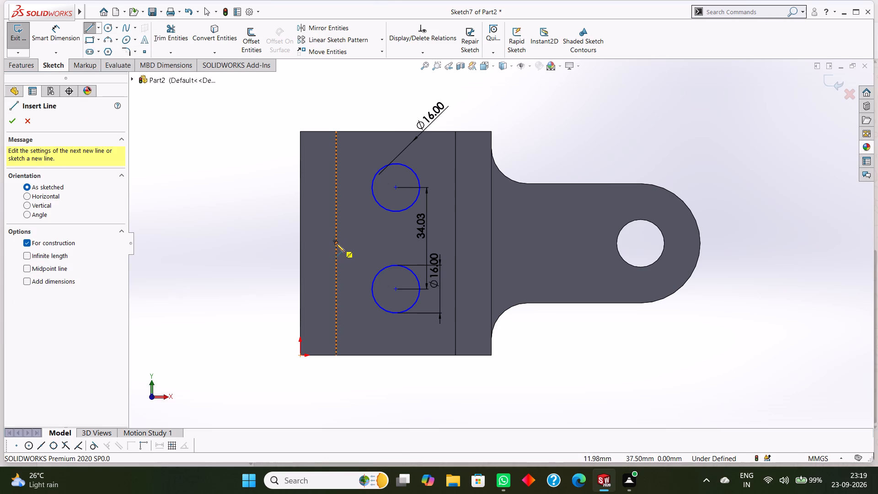
left_click(336, 242)
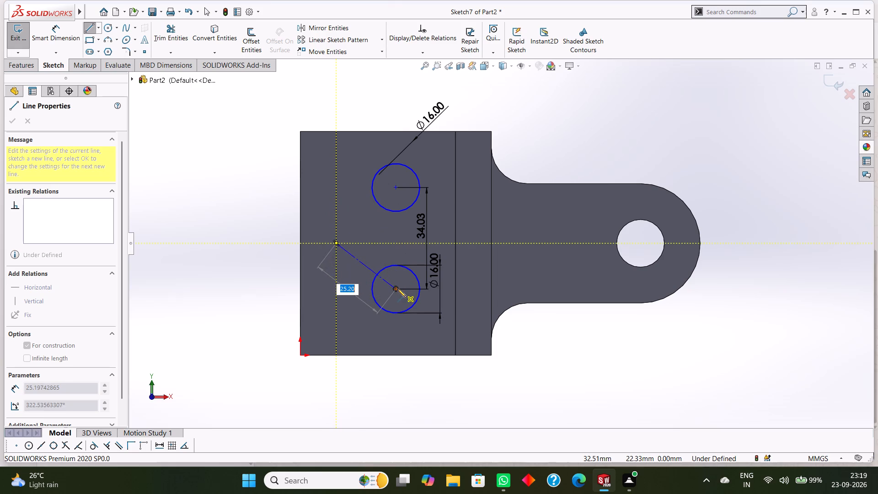
left_click(396, 244)
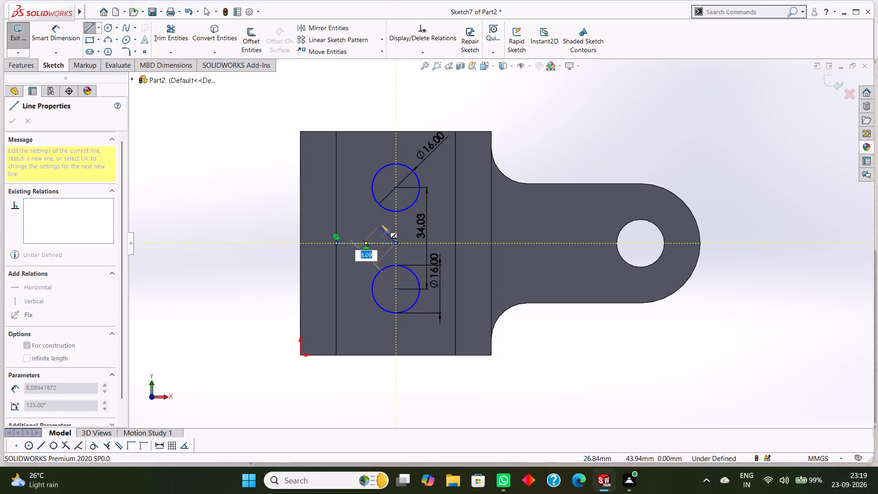
right_click(380, 224)
left_click(398, 228)
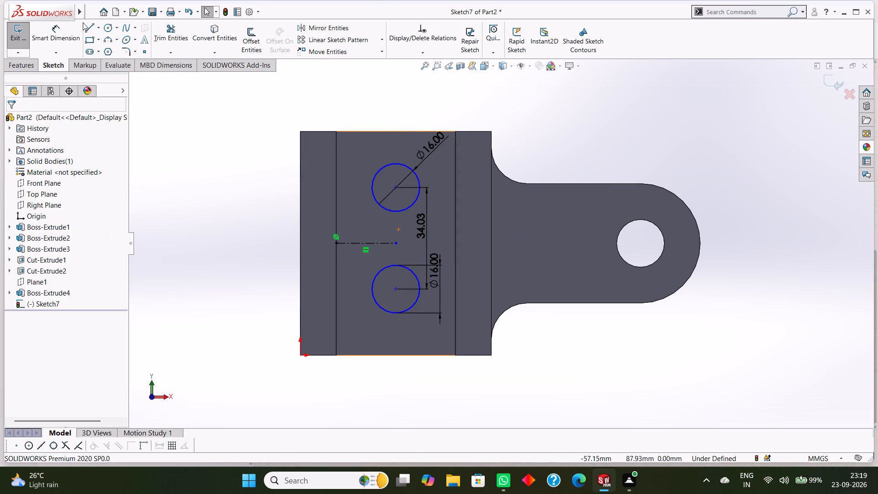
Dimension the vertical distance from the construction line's free end to the upper circle's centre as 22 mm.
left_click(63, 32)
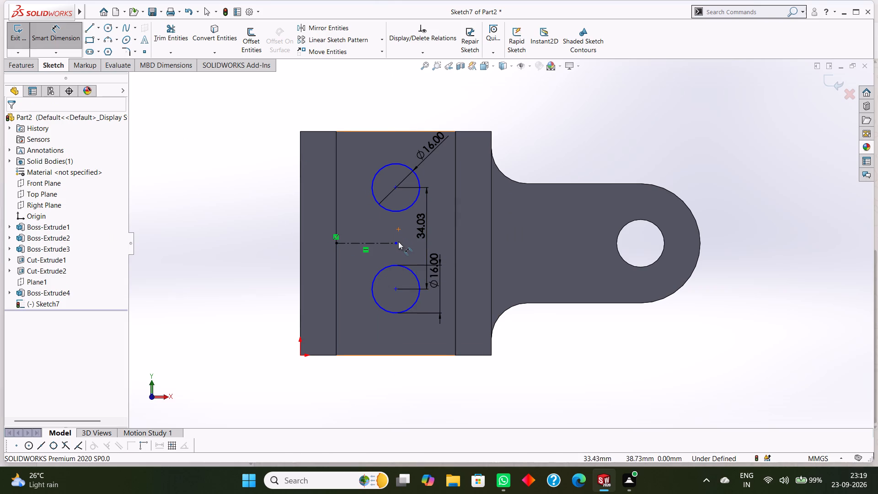
left_click(394, 242)
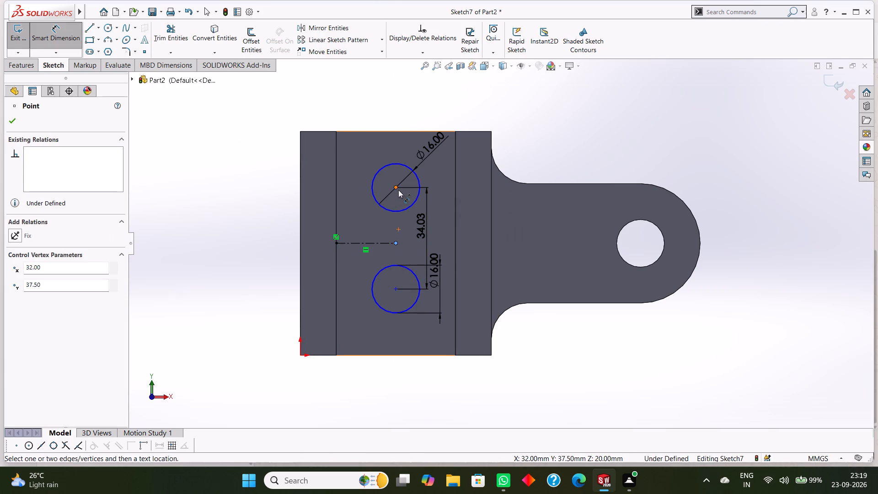
left_click(398, 189)
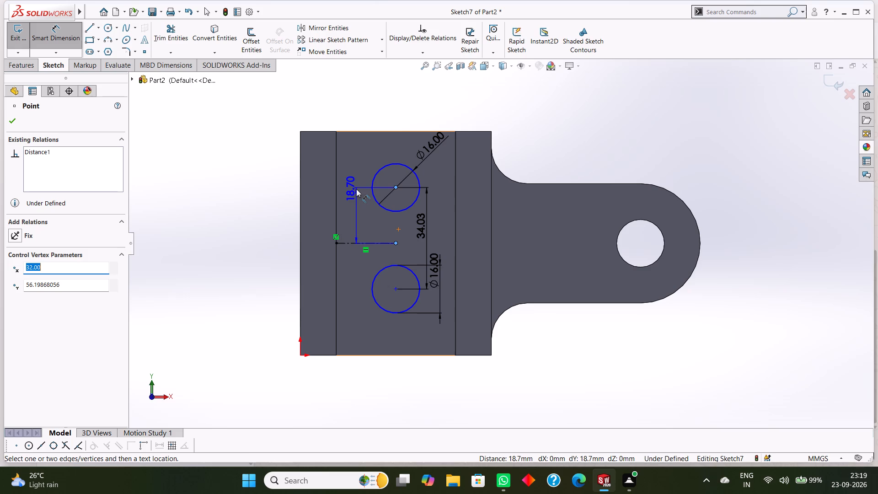
left_click(356, 189)
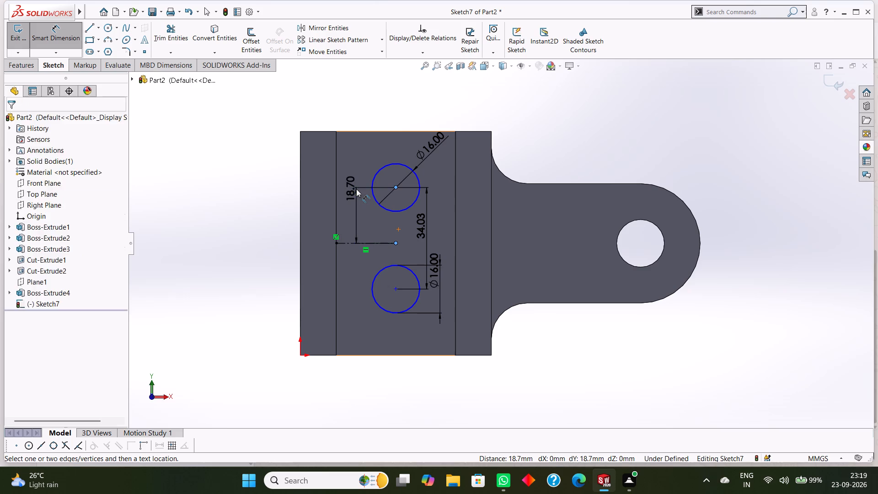
type("22")
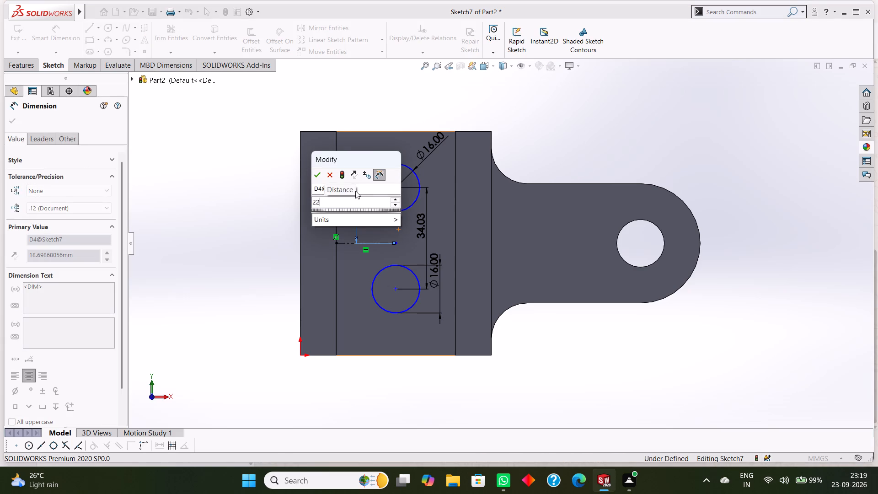
key("Return")
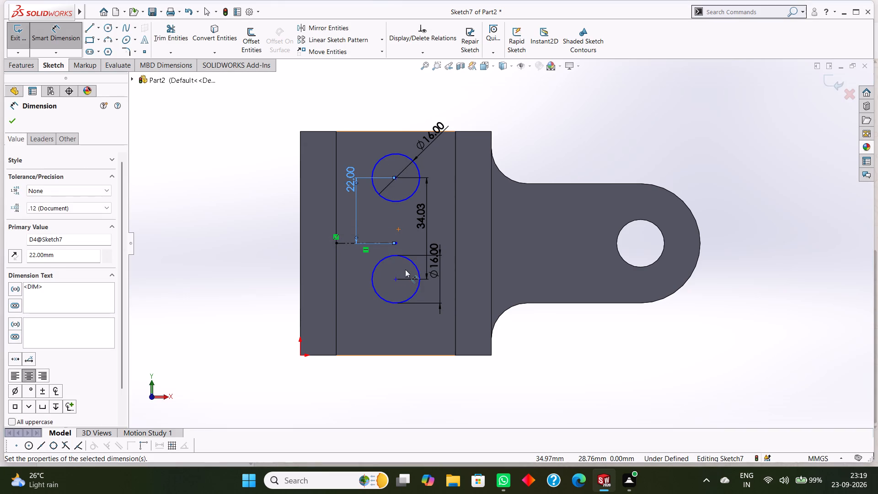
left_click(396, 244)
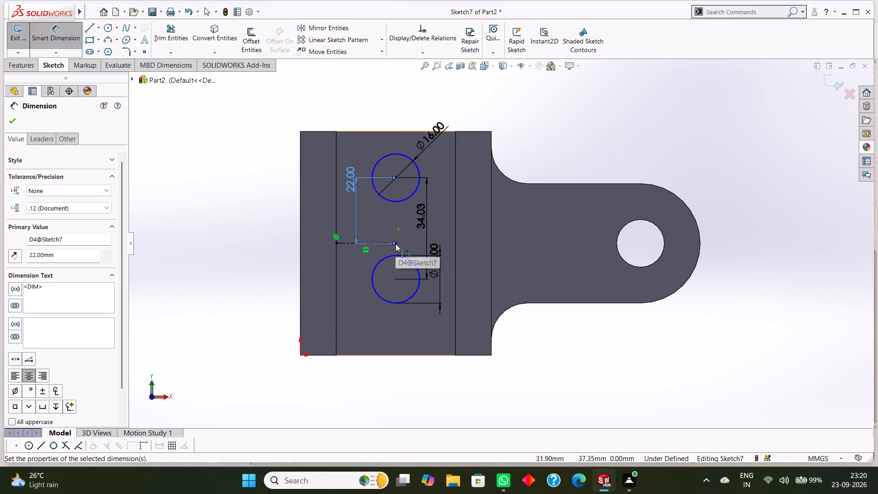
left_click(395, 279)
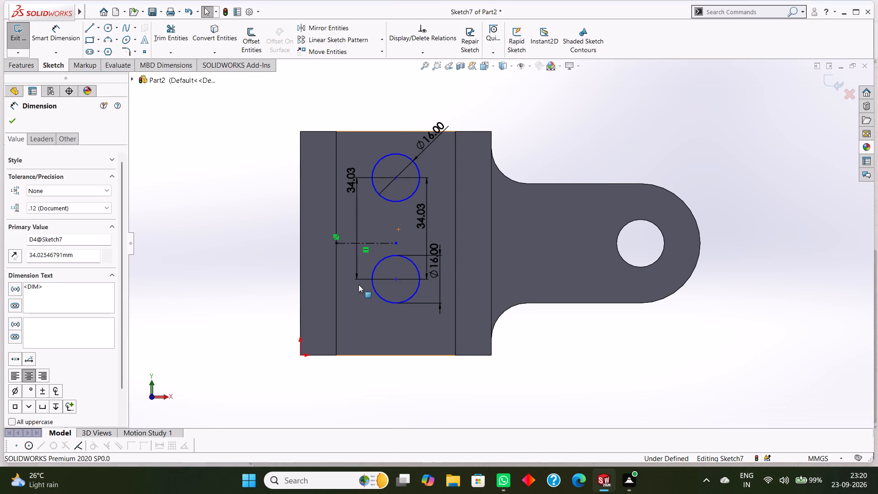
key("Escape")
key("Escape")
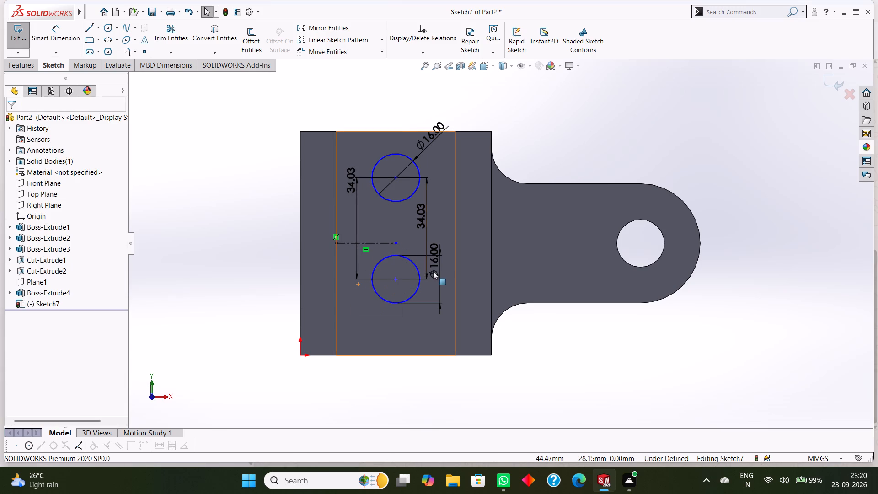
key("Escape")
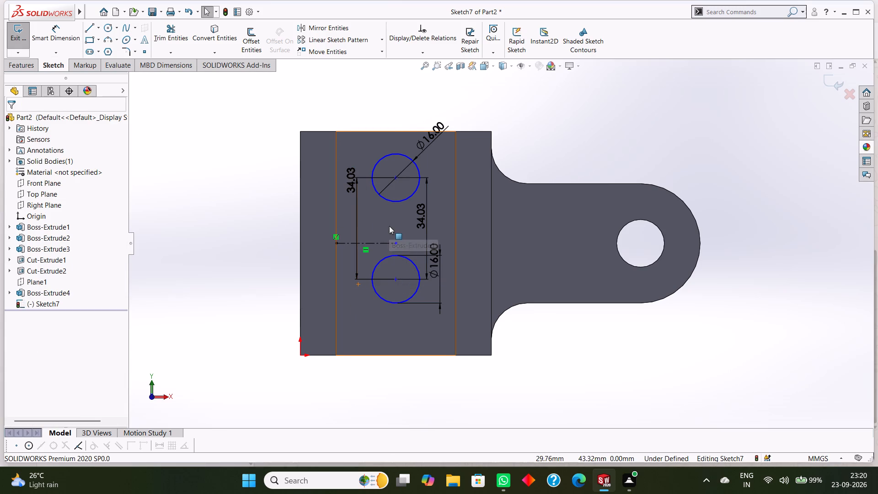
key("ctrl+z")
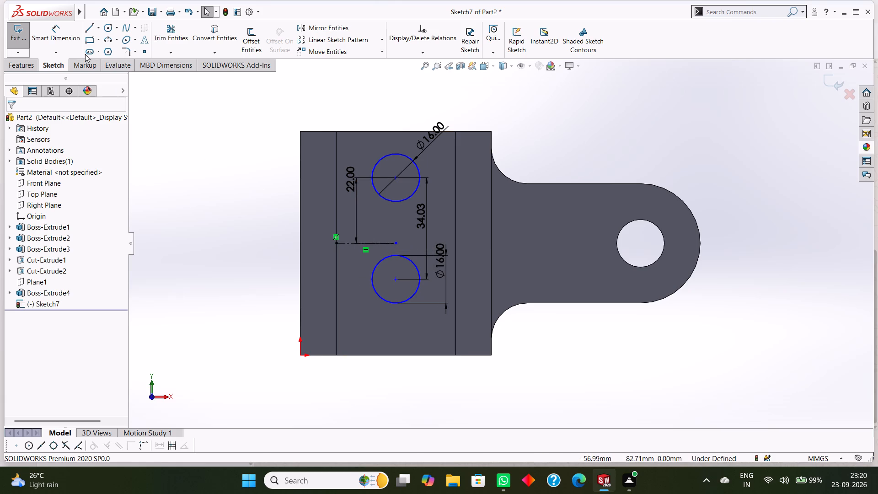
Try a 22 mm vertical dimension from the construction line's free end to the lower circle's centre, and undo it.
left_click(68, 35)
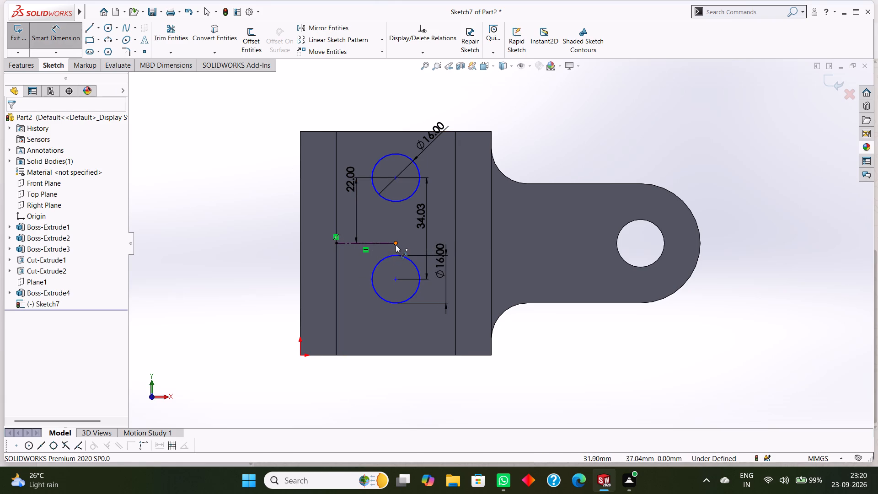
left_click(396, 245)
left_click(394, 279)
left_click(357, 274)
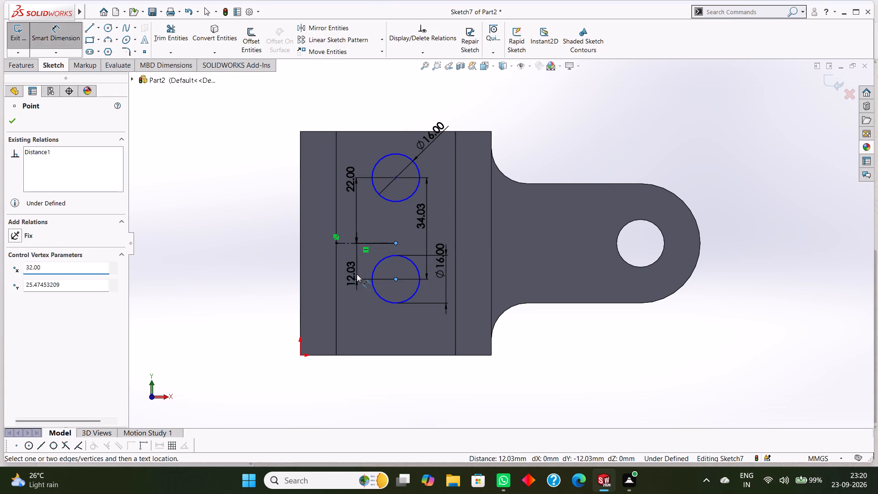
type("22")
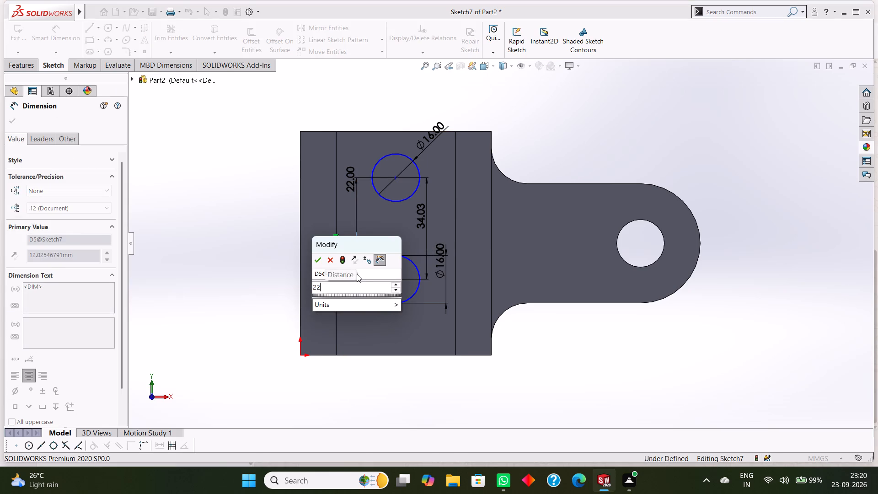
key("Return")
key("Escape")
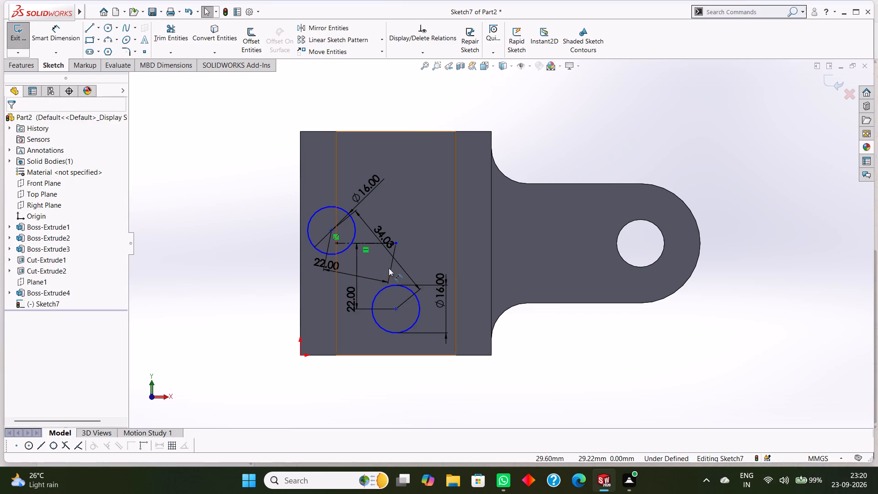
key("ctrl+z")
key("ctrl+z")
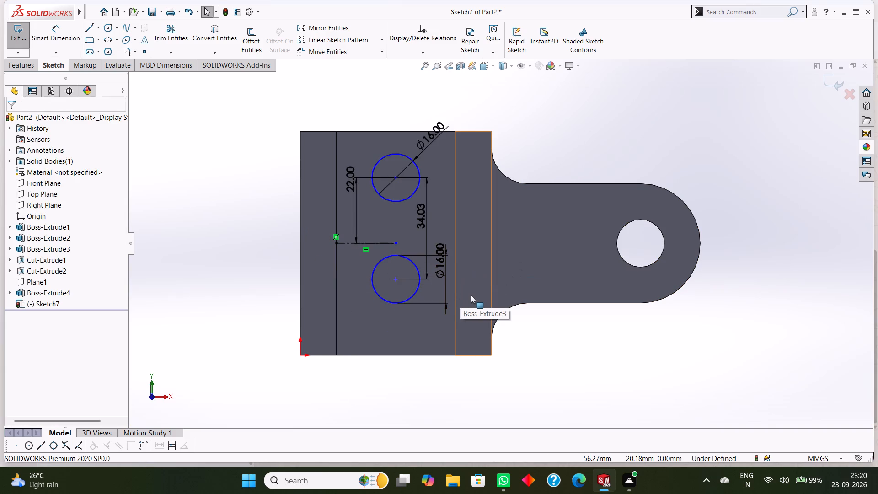
Delete the vertical dimension between the two circle centres.
right_click(418, 224)
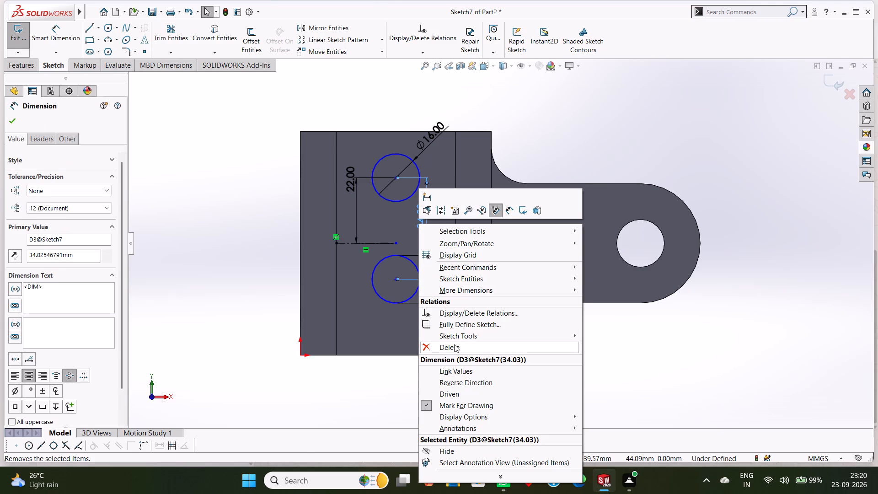
left_click(454, 344)
Dimension the vertical distance from the construction line's free end to the lower circle's centre as 22 mm.
left_click(70, 38)
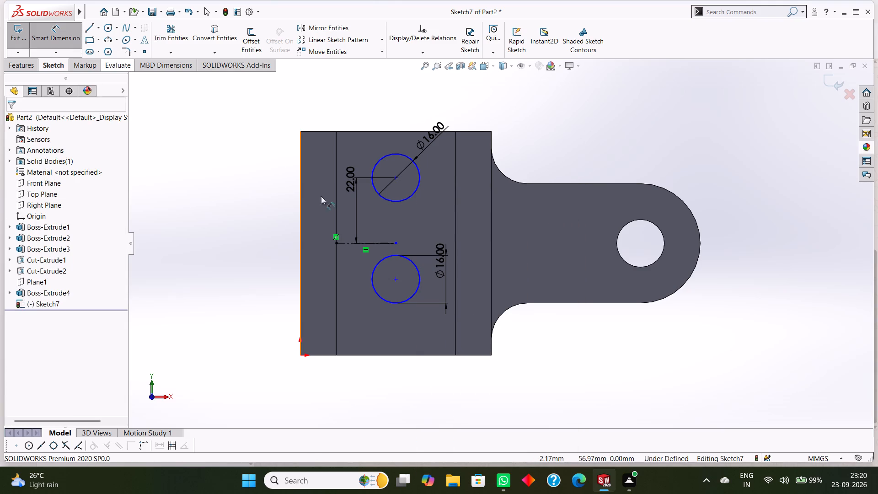
left_click(396, 245)
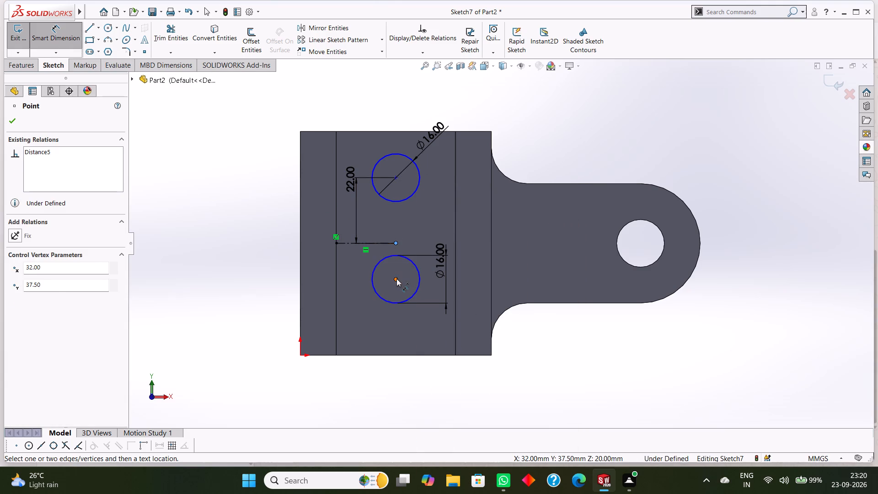
left_click(396, 279)
left_click(354, 279)
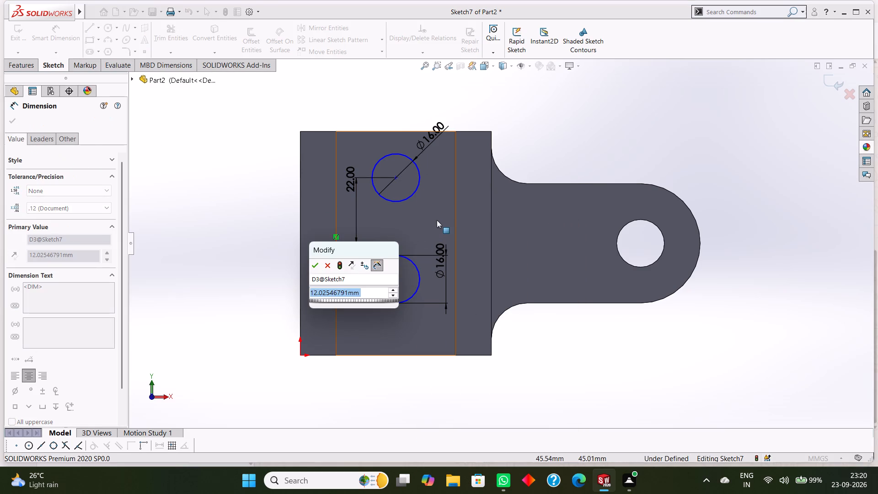
type("22")
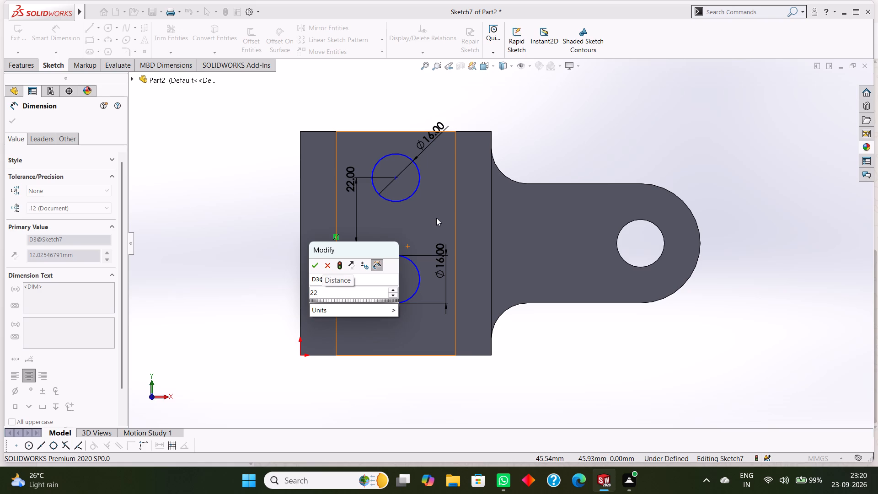
key("Return")
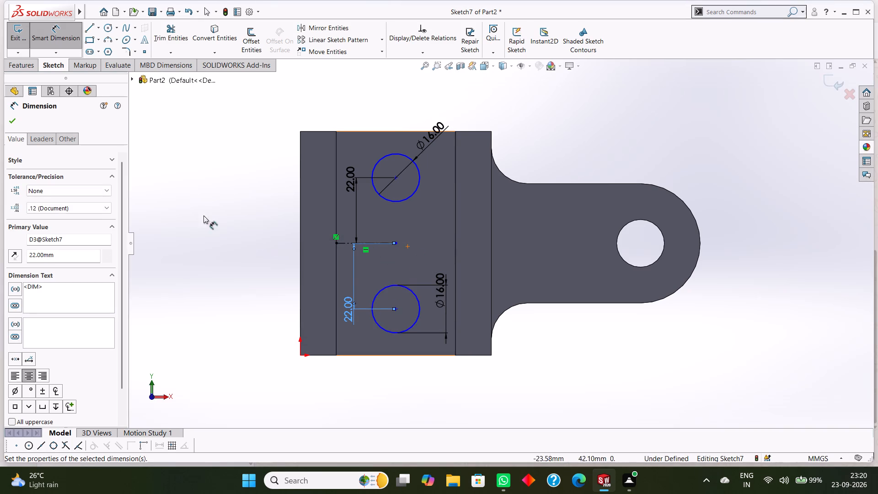
left_click(17, 120)
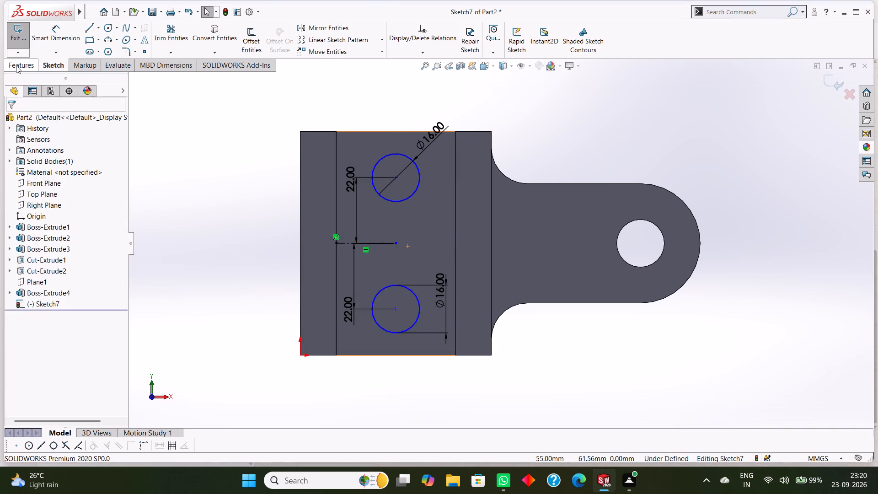
Cut both 16 mm circles through the floor with an Extruded Cut set to Through All.
left_click(16, 65)
left_click(150, 35)
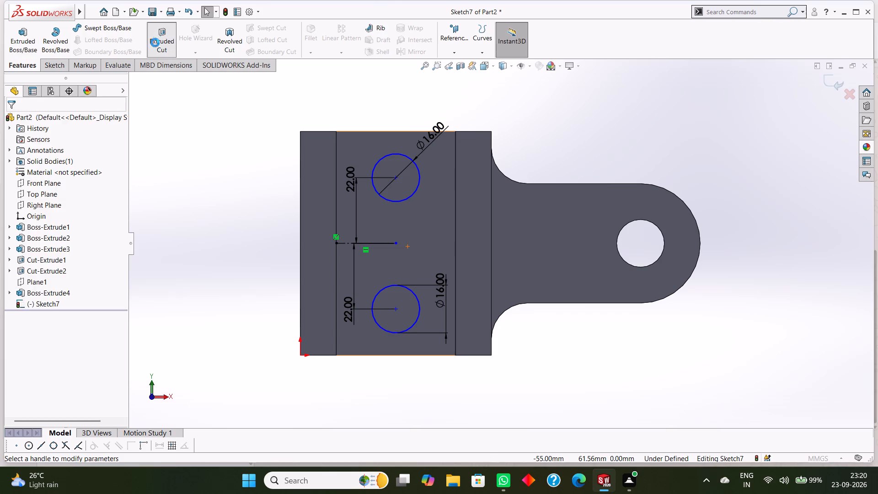
middle_click_drag(675, 362, 683, 167)
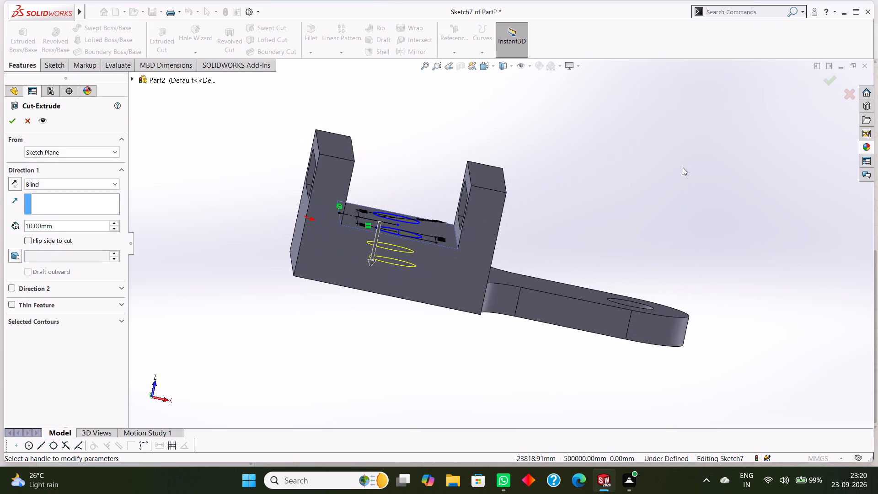
left_click(46, 183)
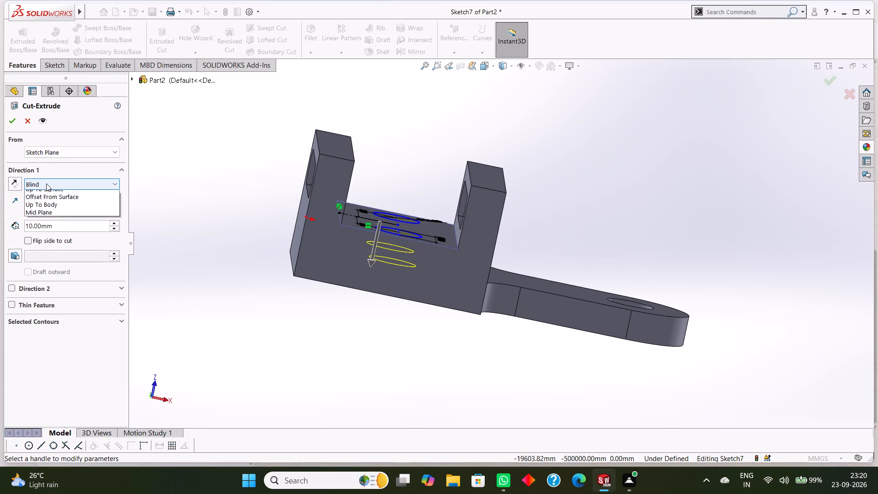
left_click(43, 200)
left_click(10, 118)
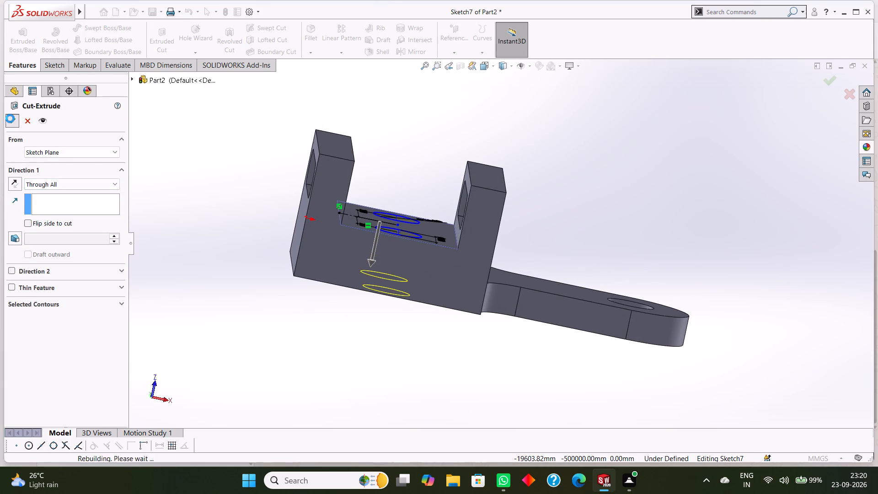
left_click(567, 187)
Examine the floor holes, side slots and lug of the part from several angles.
middle_click_drag(579, 181, 557, 265)
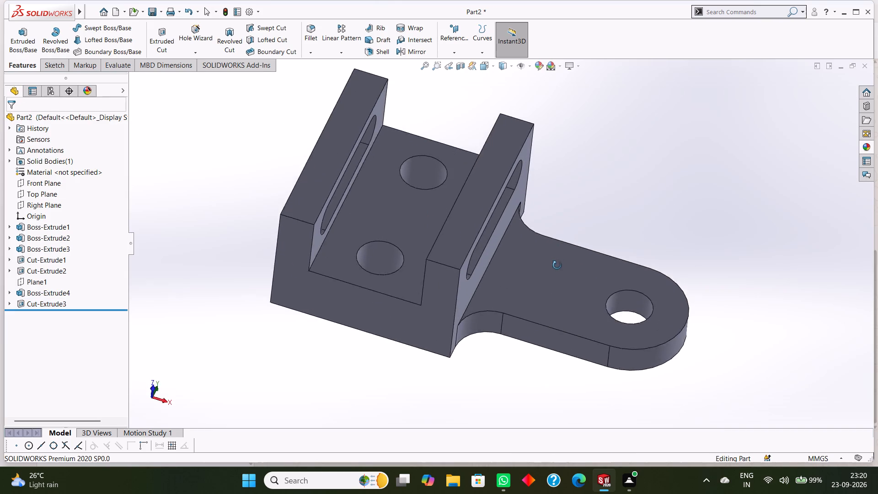
middle_click_drag(557, 265, 576, 222)
scroll(557, 265, "down", 1)
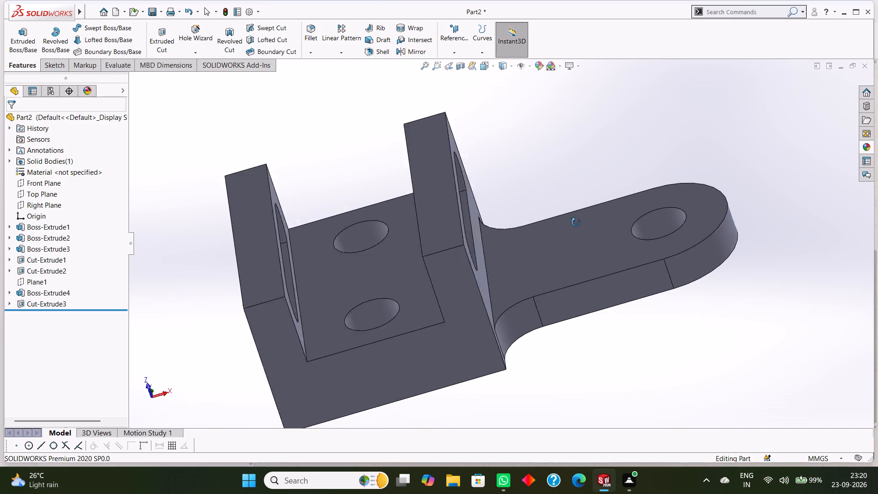
middle_click_drag(576, 222, 617, 250)
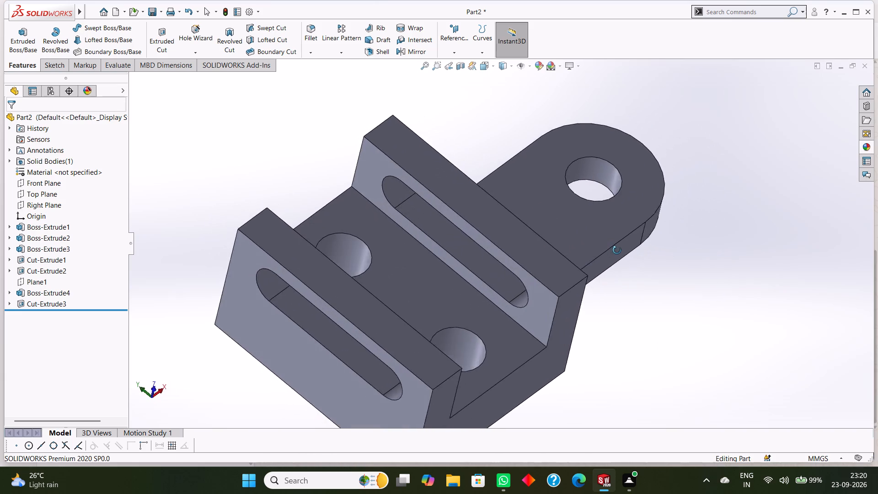
middle_click_drag(617, 250, 584, 216)
scroll(584, 247, "up", 2)
scroll(647, 280, "up", 1)
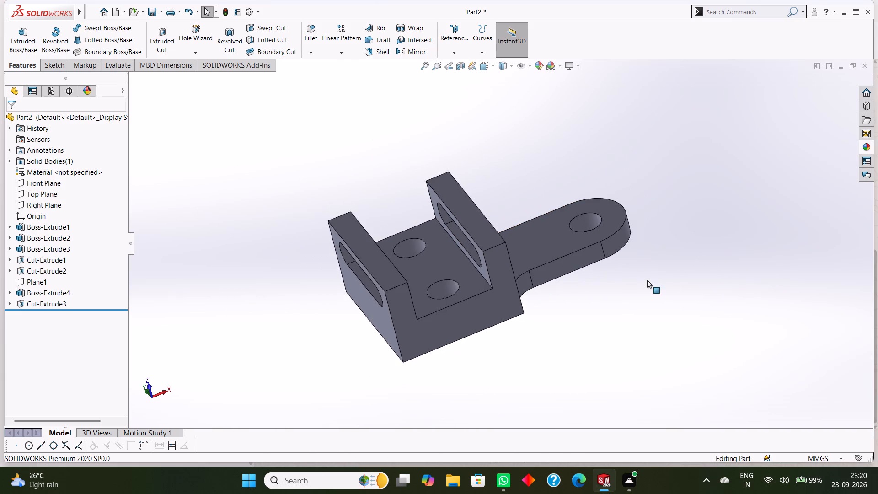
middle_click_drag(648, 280, 651, 287)
scroll(669, 246, "up", 1)
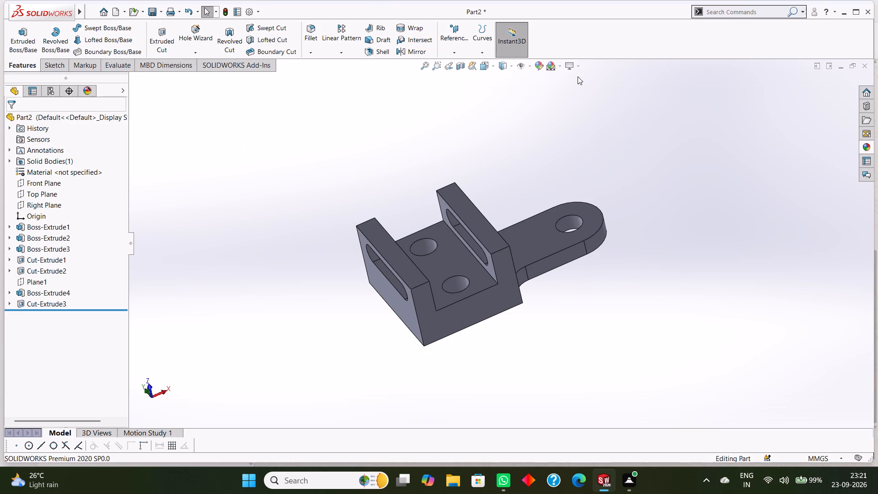
Apply the polished brass appearance from the Brass metals to the whole part.
left_click(537, 67)
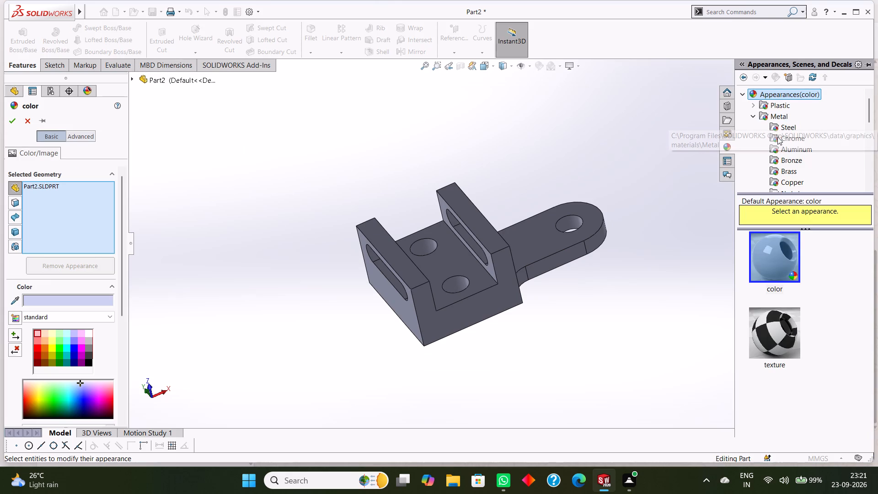
left_click(794, 172)
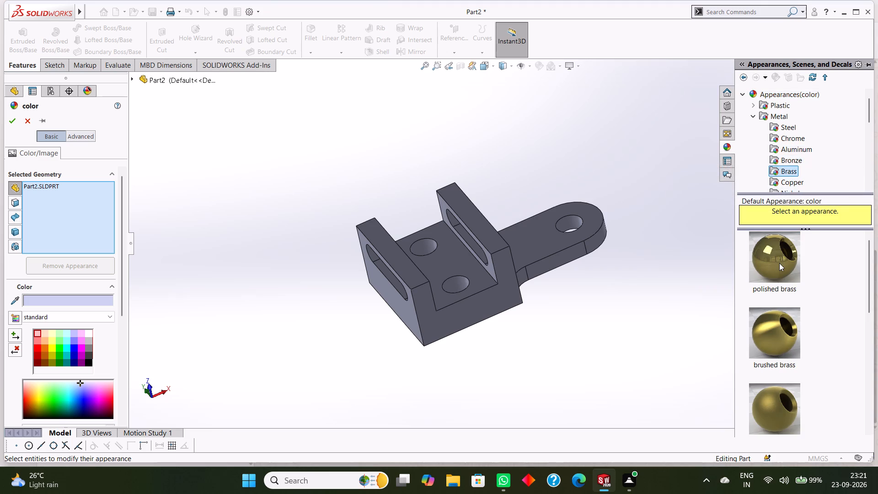
left_click_drag(779, 263, 481, 283)
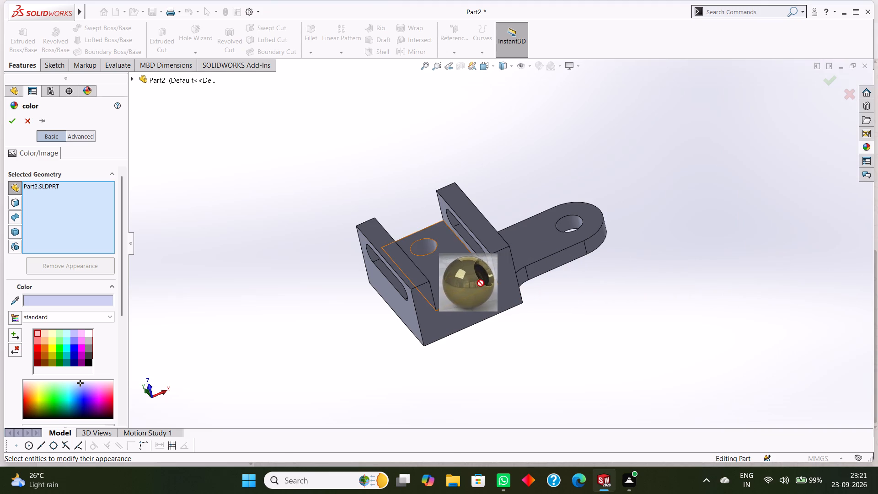
left_click_drag(481, 283, 474, 285)
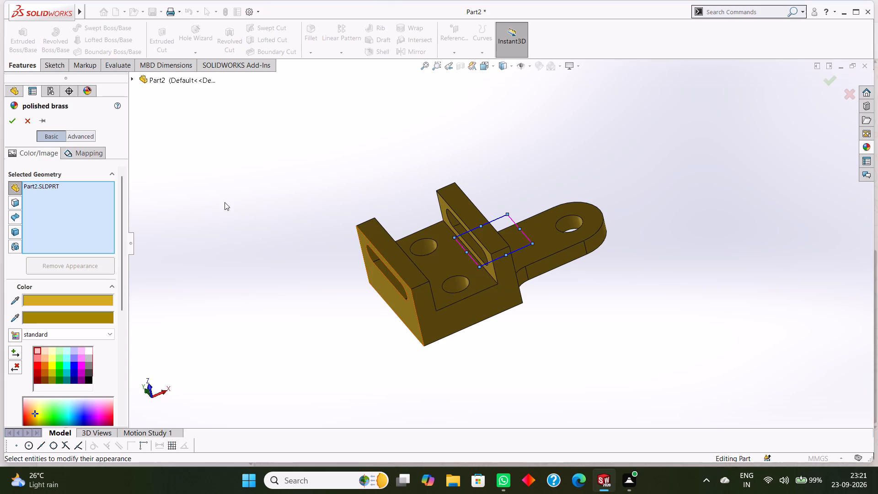
left_click(10, 122)
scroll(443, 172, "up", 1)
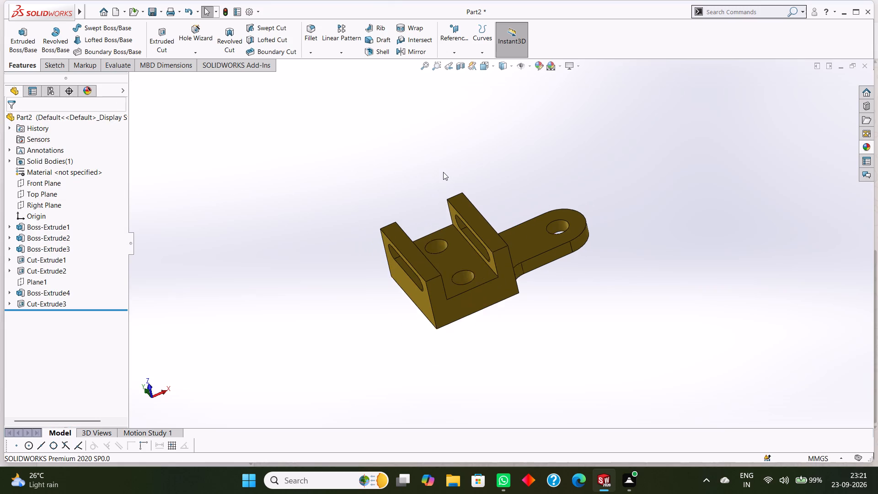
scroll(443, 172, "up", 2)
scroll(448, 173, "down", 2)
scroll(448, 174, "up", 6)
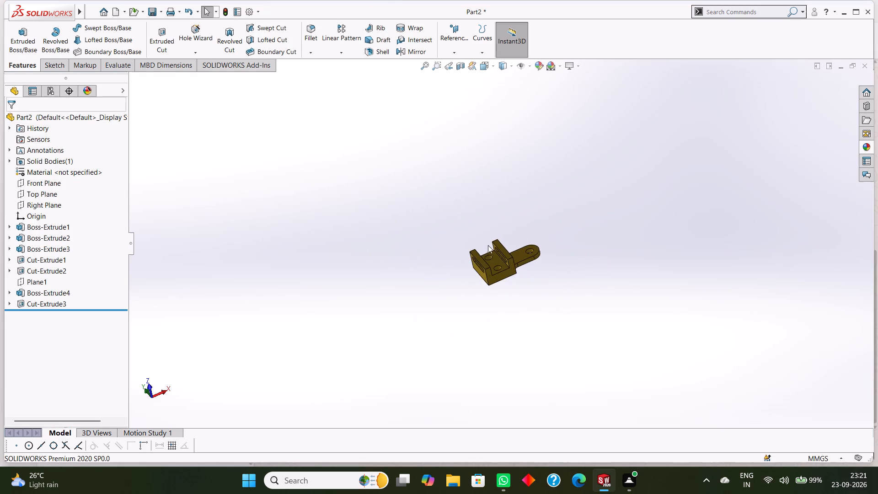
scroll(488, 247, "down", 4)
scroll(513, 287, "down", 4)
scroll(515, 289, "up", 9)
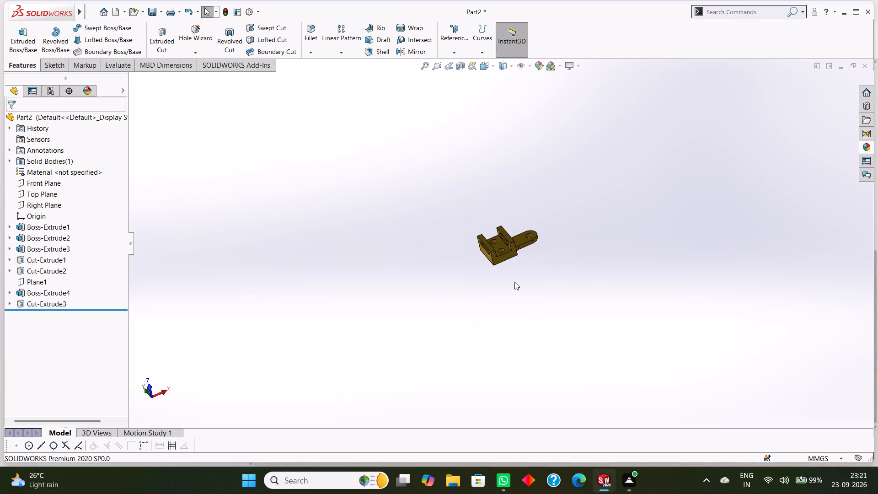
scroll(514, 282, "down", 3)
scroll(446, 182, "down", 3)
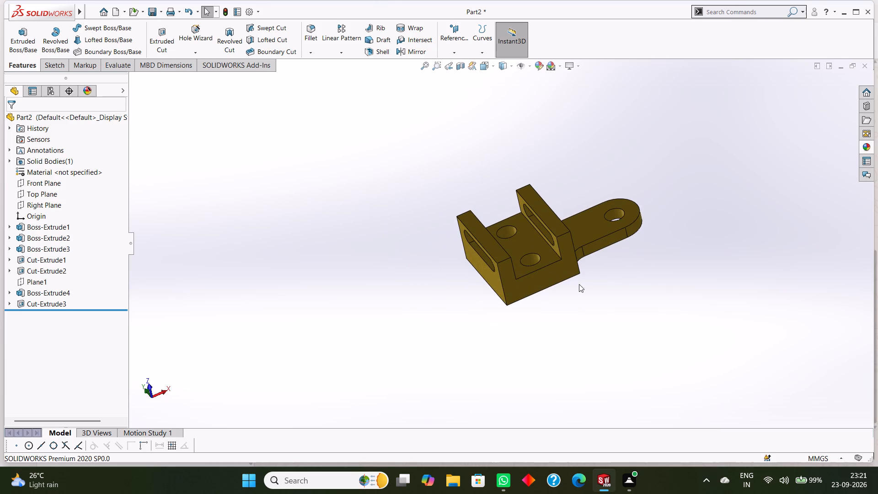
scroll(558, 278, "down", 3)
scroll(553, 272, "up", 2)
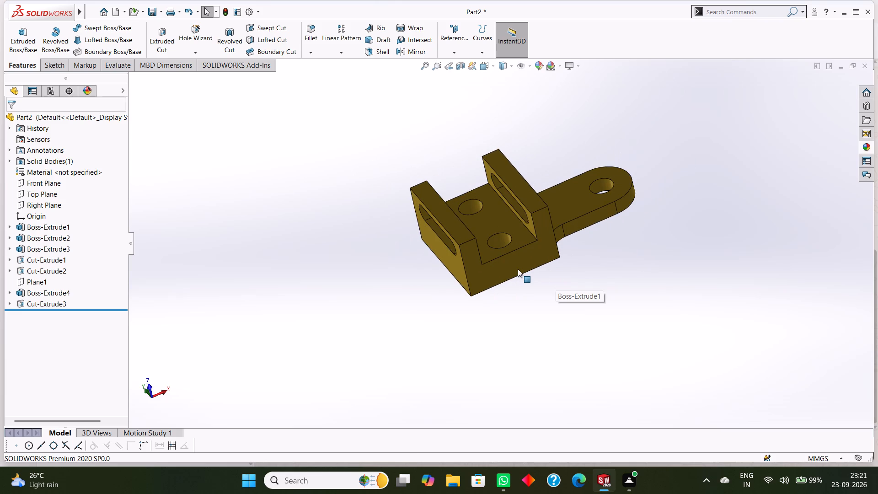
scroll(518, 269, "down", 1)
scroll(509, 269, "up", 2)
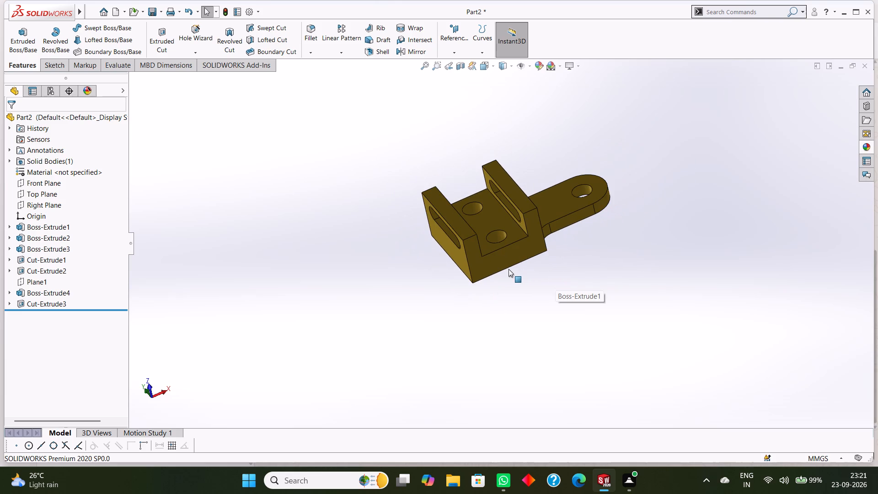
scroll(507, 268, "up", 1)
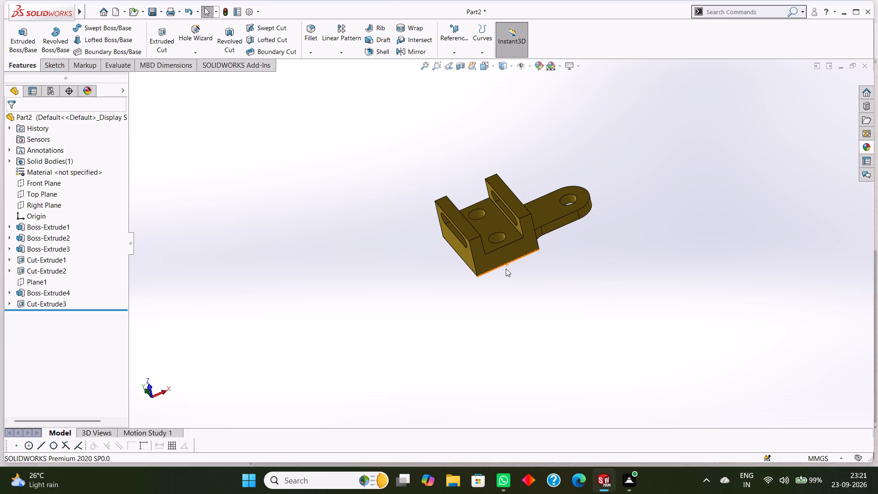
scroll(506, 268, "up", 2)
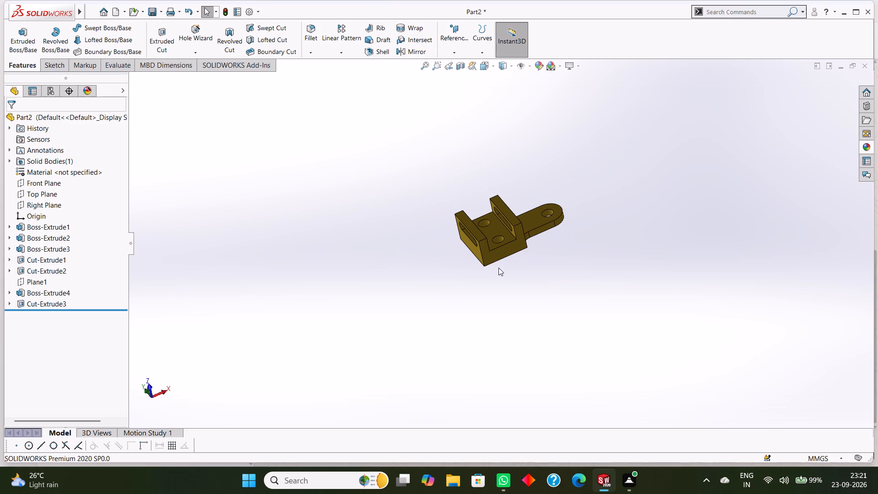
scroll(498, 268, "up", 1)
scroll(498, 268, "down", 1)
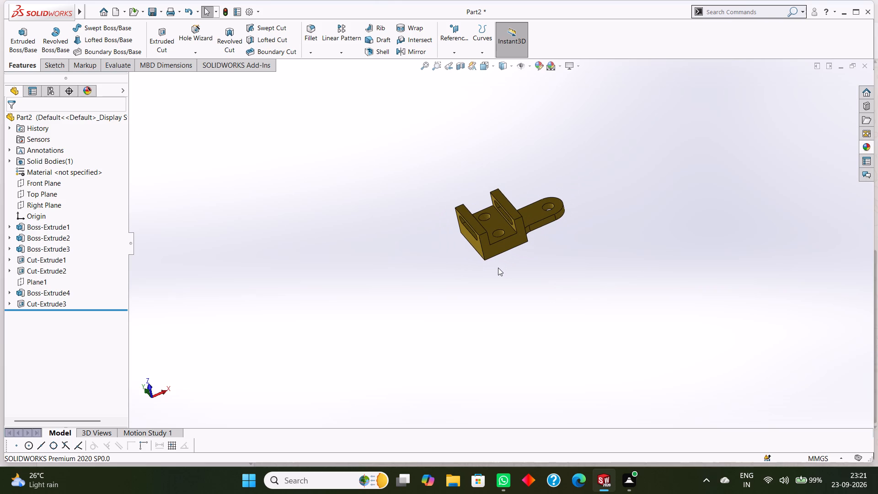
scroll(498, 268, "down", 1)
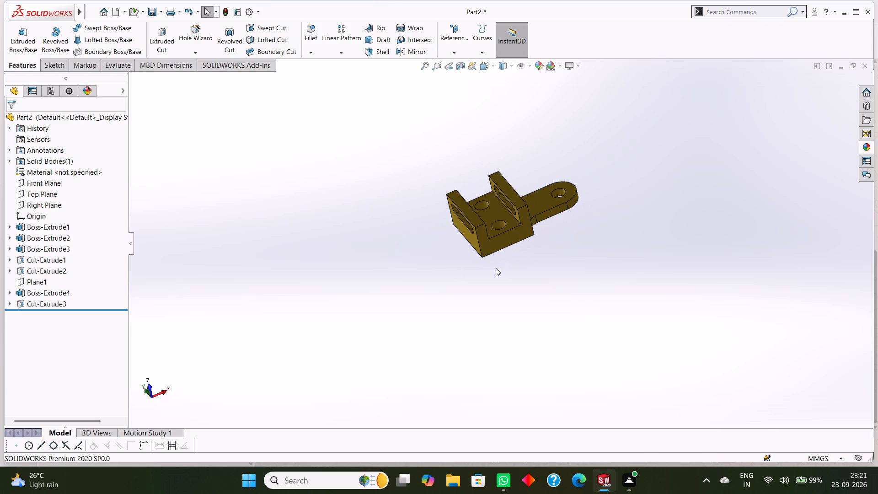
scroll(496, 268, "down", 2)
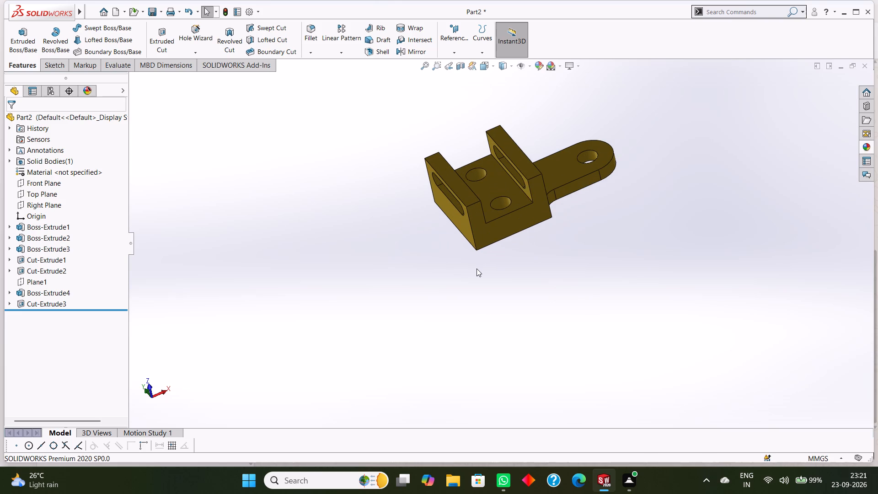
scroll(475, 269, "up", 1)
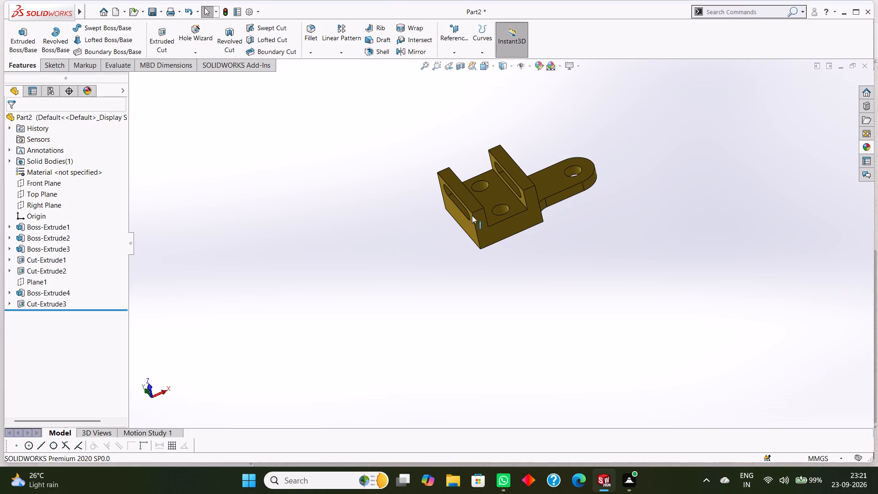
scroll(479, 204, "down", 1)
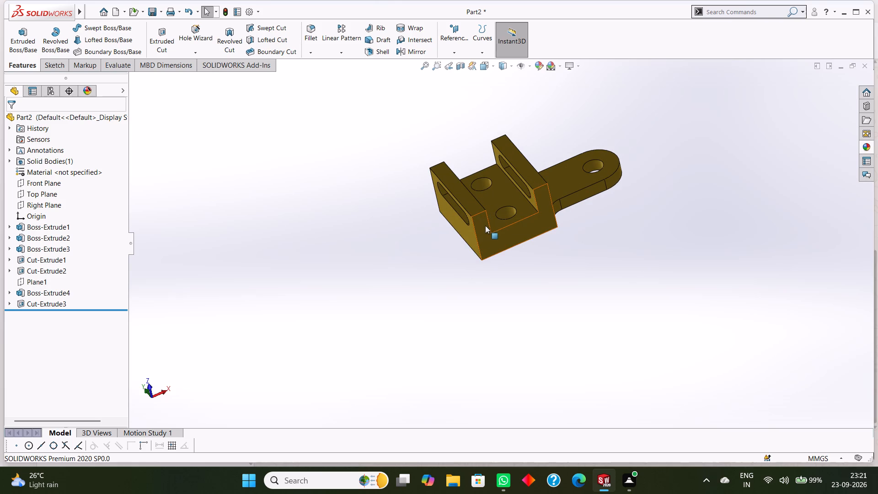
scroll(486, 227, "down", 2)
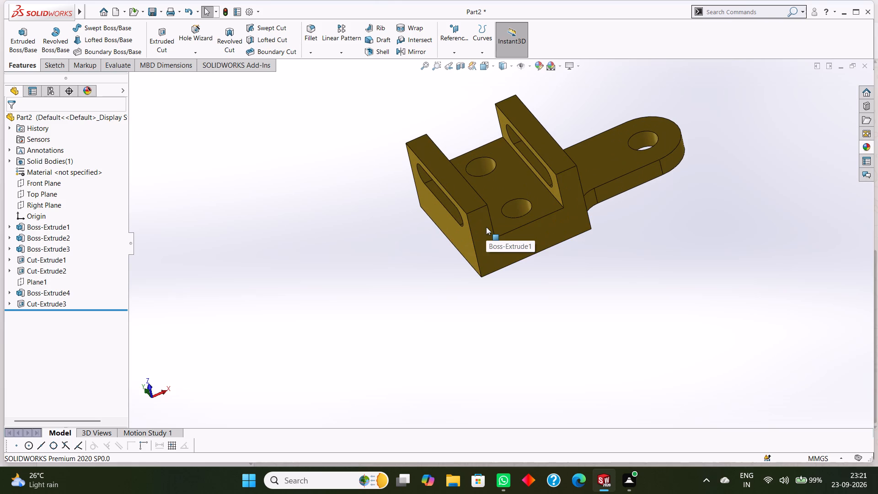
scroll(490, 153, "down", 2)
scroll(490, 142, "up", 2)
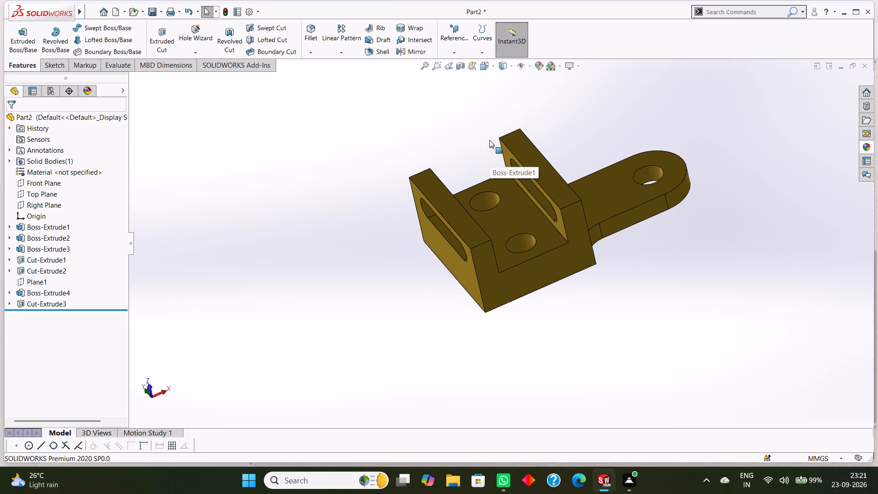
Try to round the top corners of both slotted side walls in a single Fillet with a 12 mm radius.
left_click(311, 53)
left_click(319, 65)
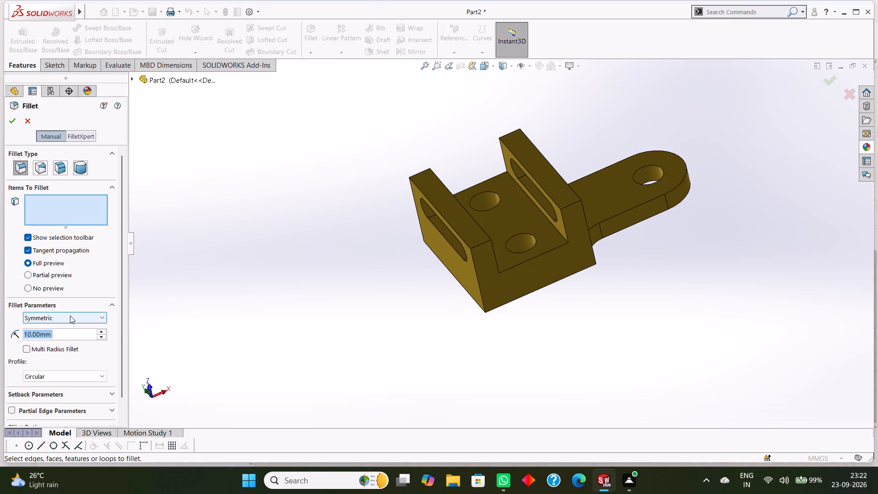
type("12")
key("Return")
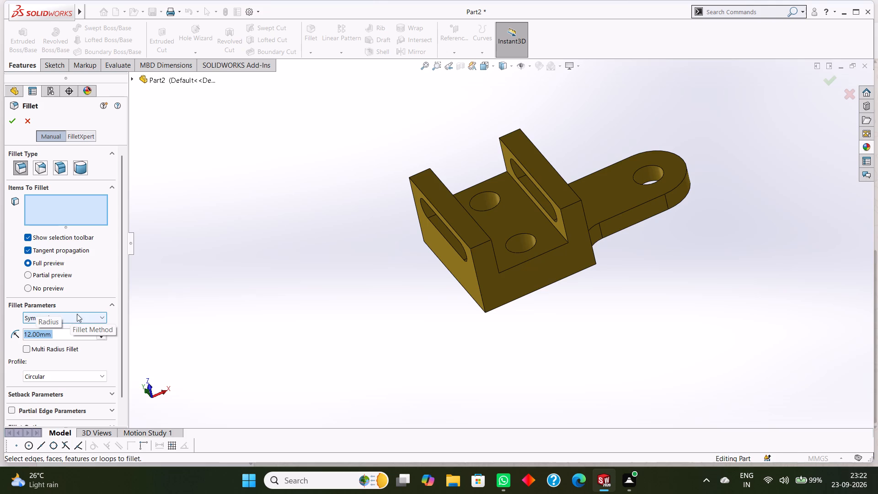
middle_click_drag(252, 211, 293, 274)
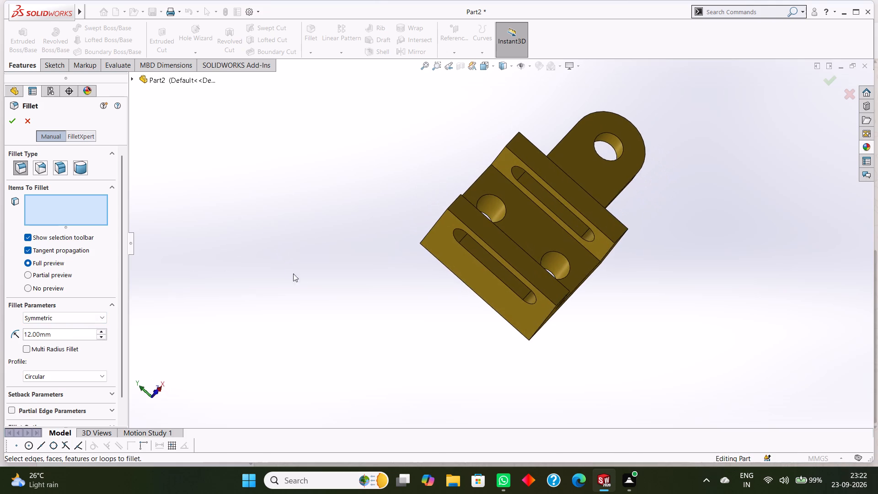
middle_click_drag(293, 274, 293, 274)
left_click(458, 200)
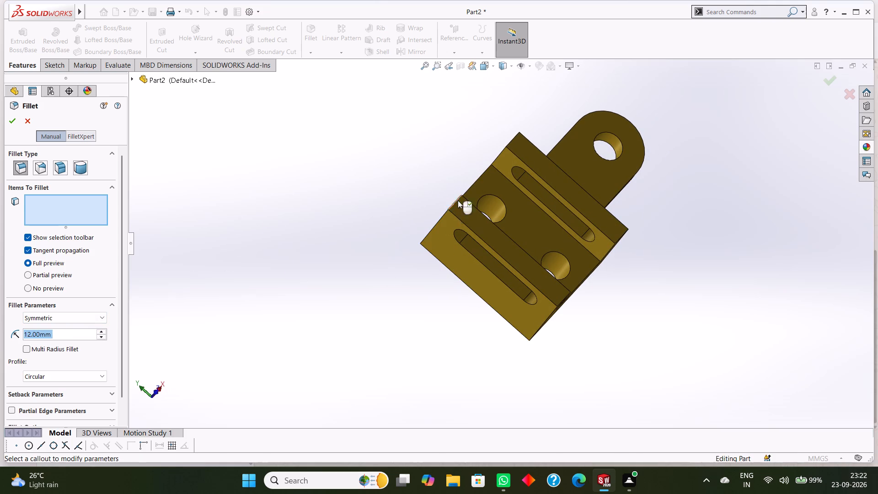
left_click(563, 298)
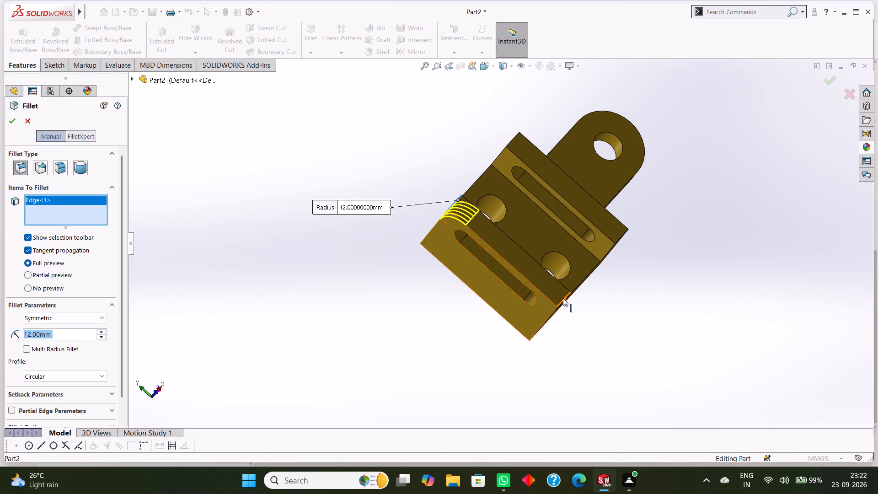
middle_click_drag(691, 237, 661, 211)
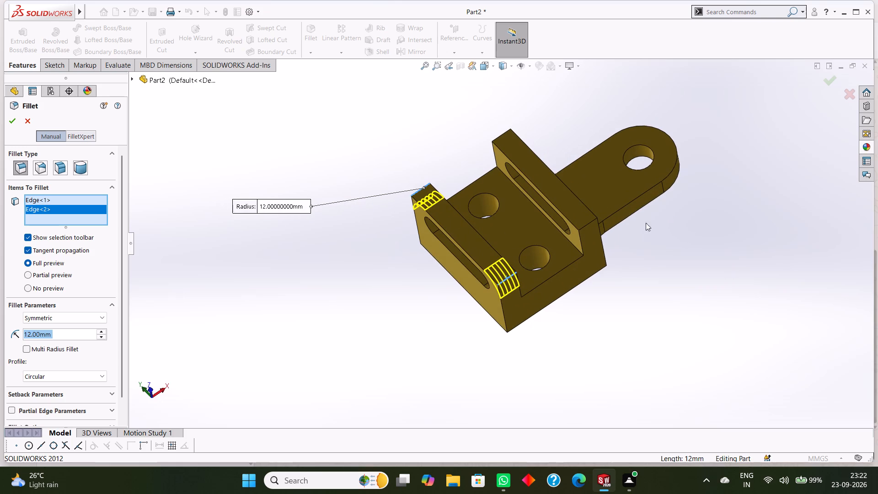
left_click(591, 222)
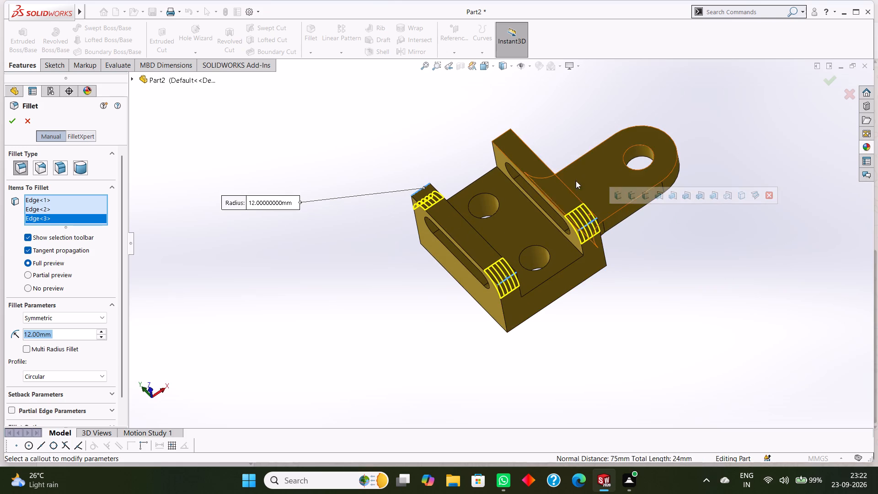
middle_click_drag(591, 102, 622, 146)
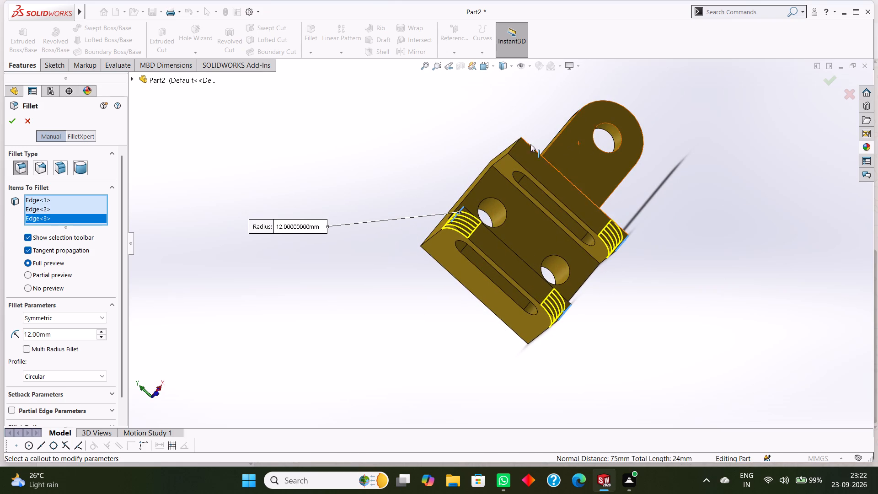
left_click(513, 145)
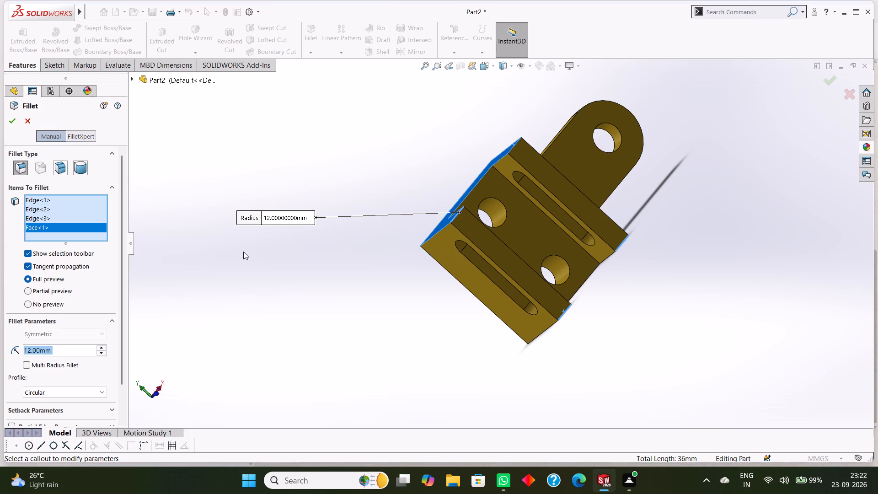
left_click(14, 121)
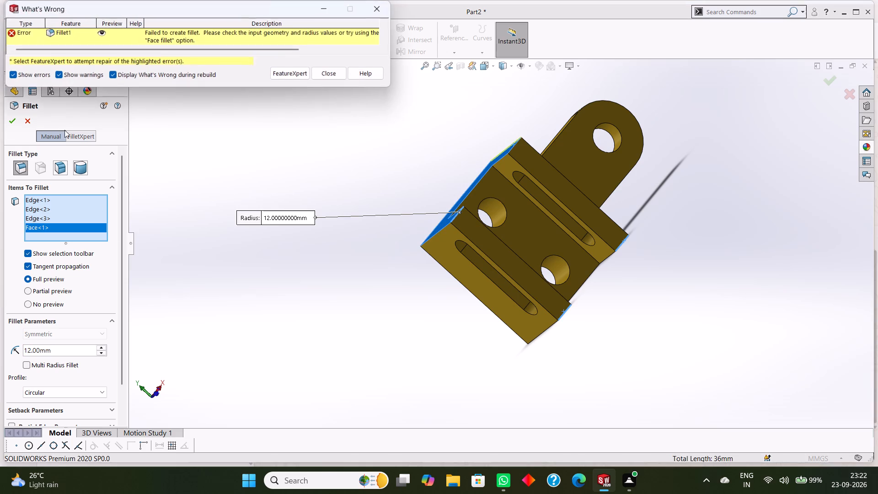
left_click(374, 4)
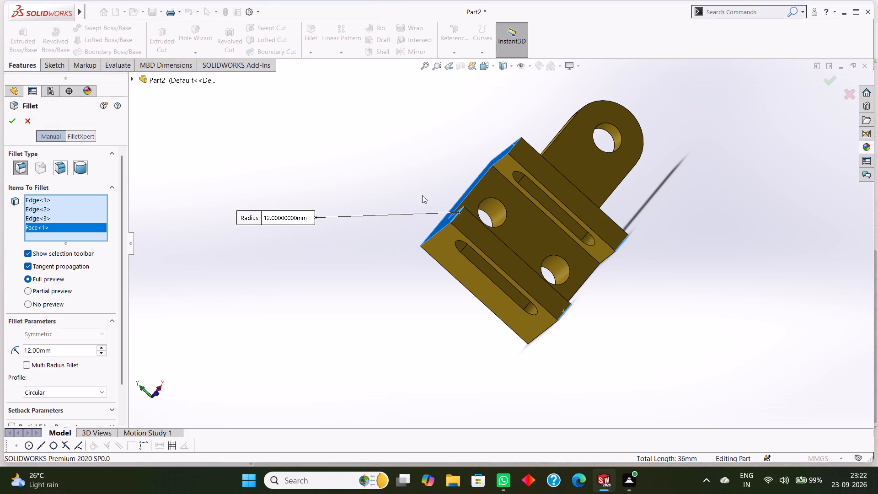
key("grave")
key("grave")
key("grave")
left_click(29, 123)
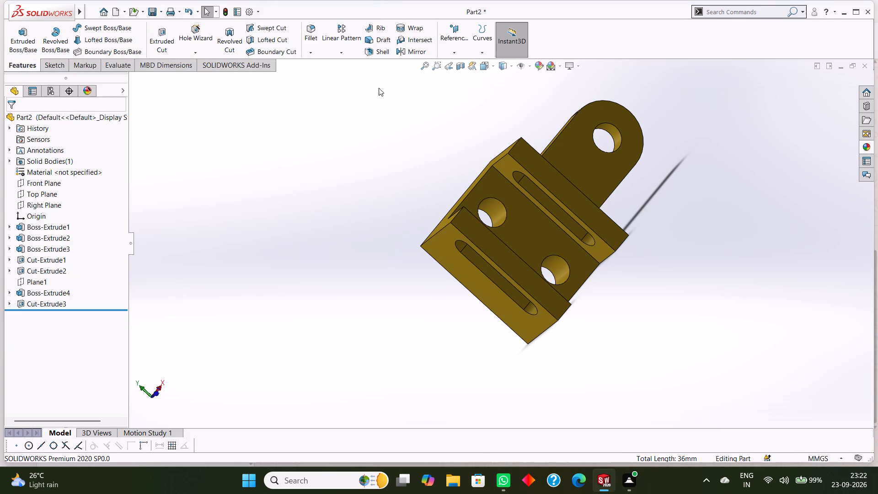
Fillet the two top end edges of the slotted side wall farther from the lug with a 12 mm radius.
left_click(315, 51)
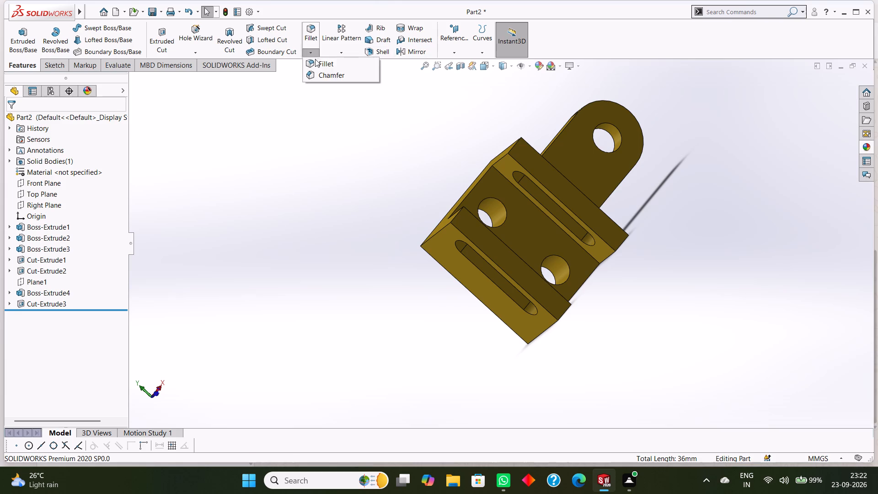
left_click(316, 62)
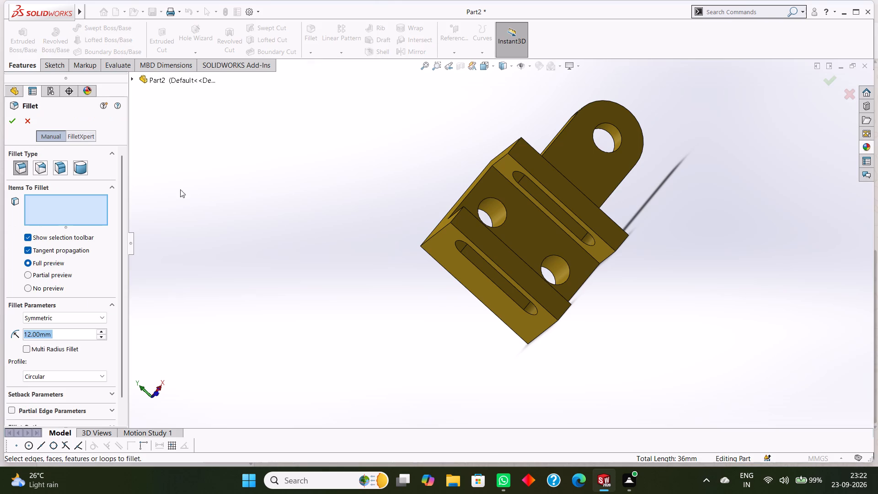
scroll(453, 185, "down", 3)
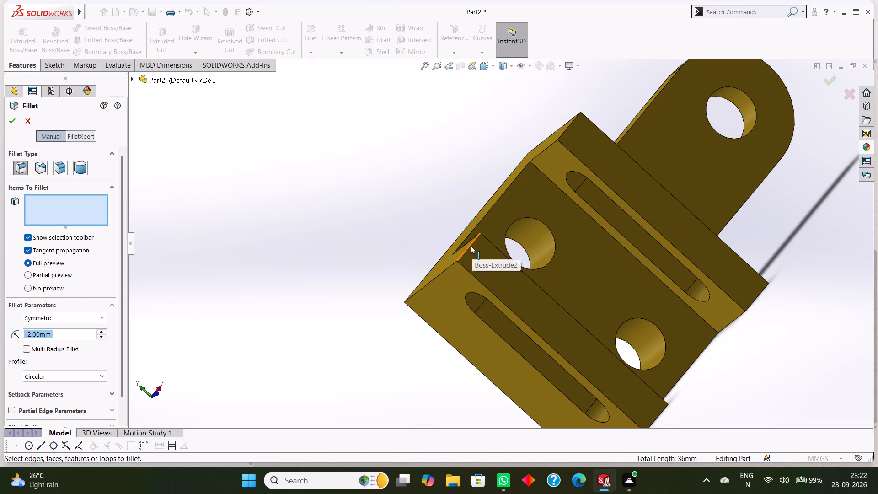
left_click(471, 246)
middle_click_drag(760, 373, 722, 300)
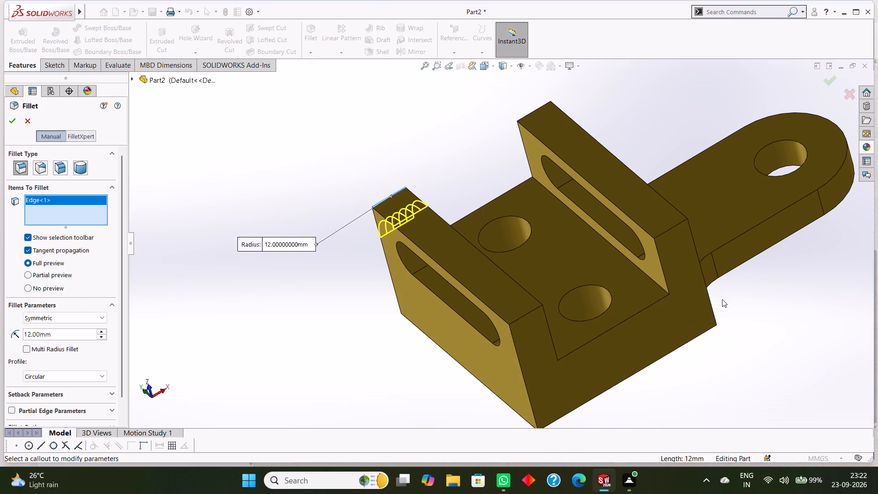
left_click(530, 313)
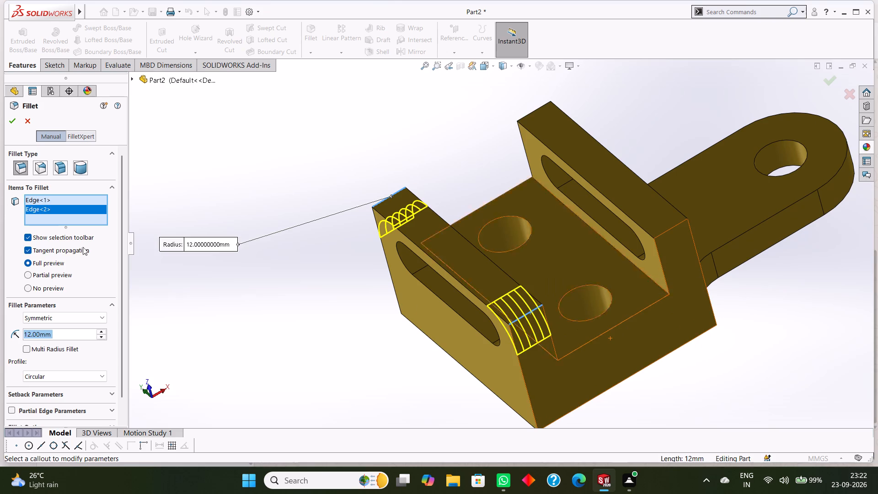
left_click(12, 123)
Fillet the two top end edges of the slotted side wall nearer the lug with a 12 mm radius.
middle_click_drag(358, 163, 384, 200)
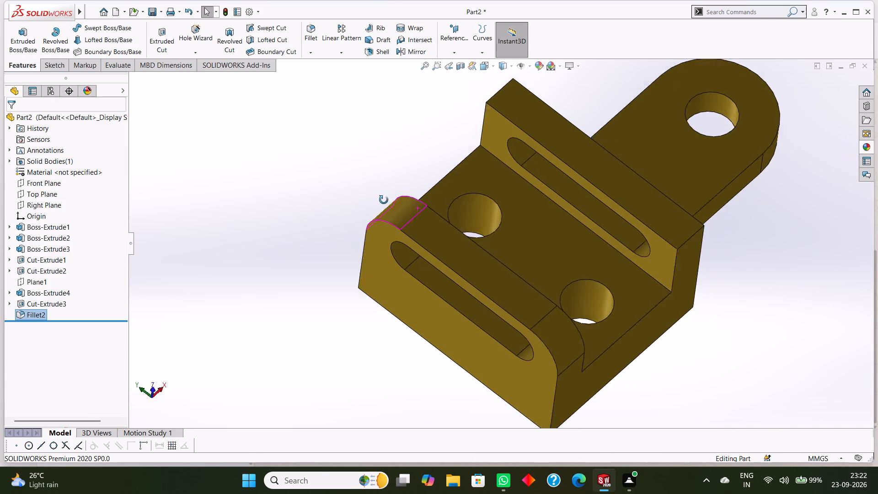
middle_click_drag(384, 200, 397, 237)
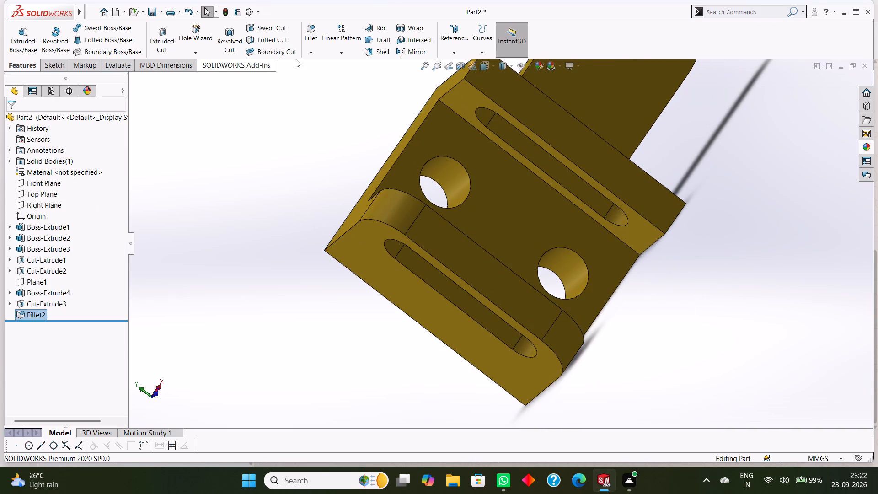
left_click(313, 53)
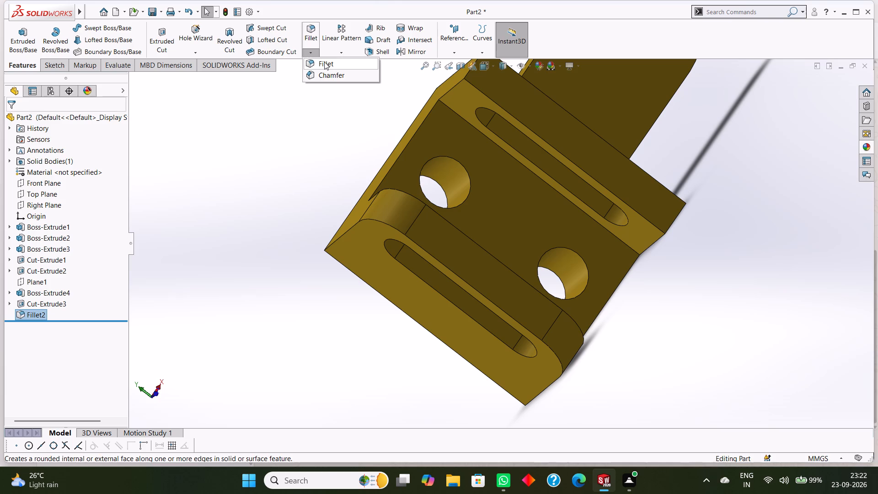
left_click(324, 62)
scroll(324, 104, "up", 3)
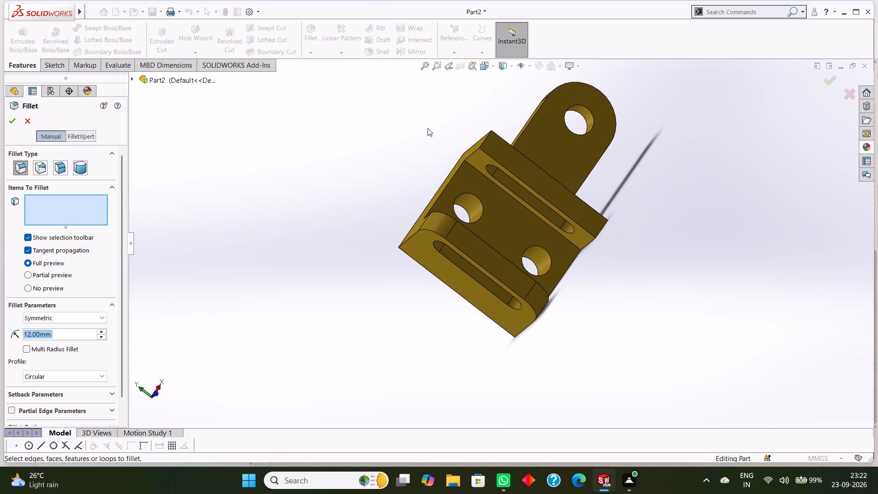
scroll(458, 128, "down", 2)
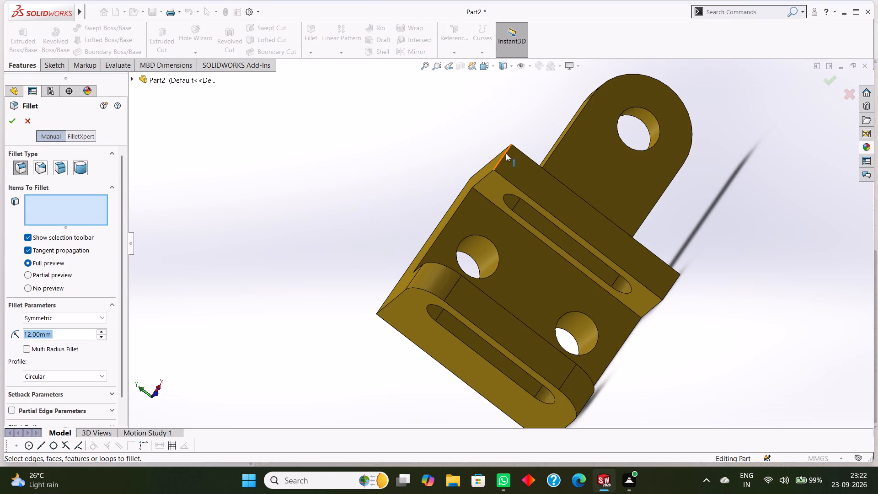
left_click(506, 153)
middle_click_drag(735, 293, 688, 236)
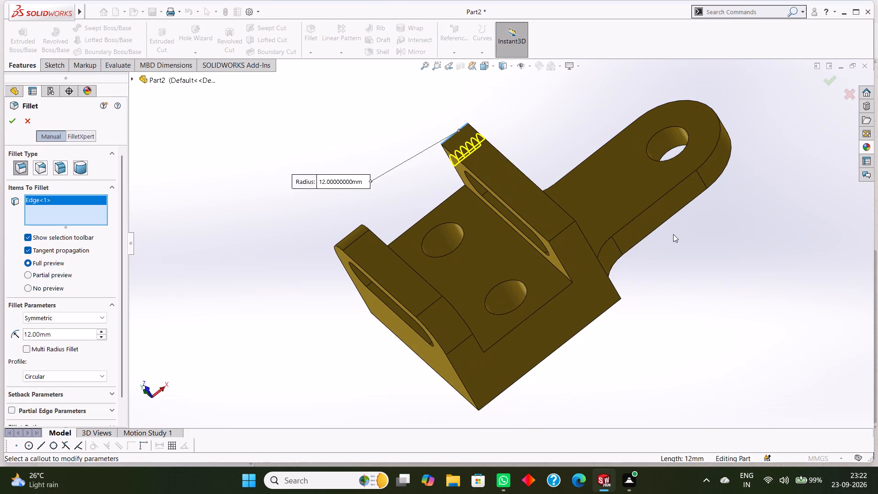
left_click(561, 232)
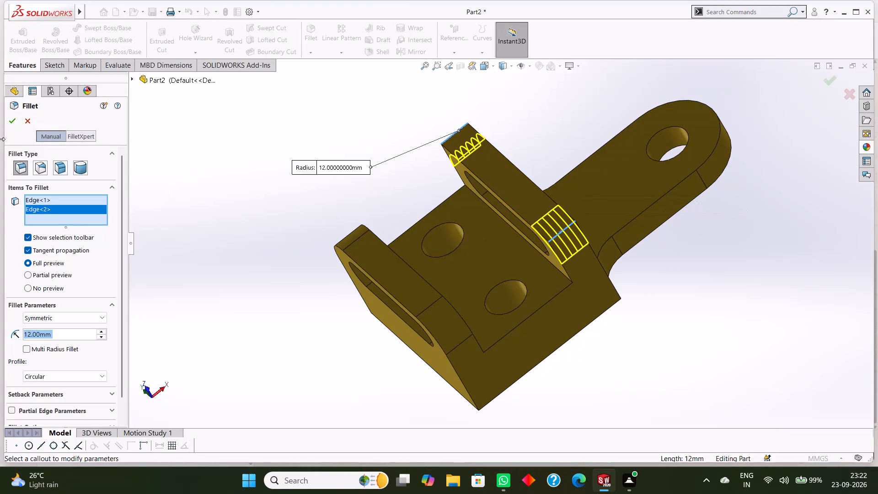
left_click(9, 124)
left_click(296, 238)
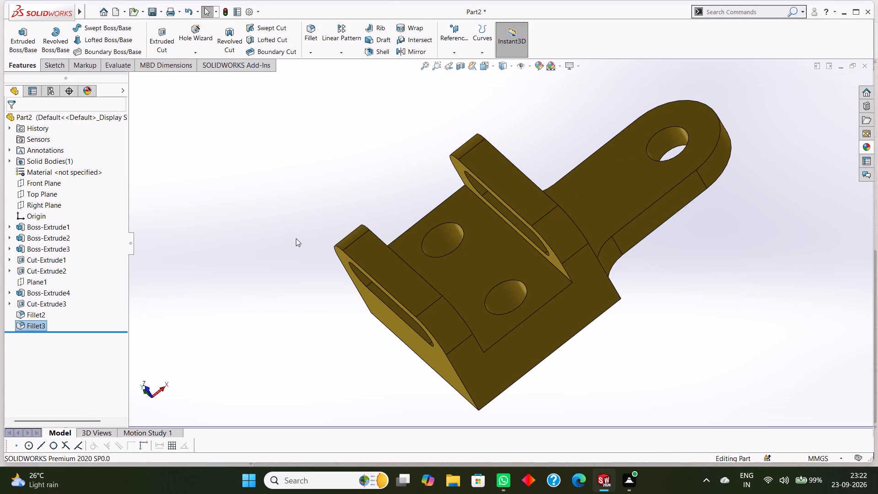
Examine the rounded side walls, slots, floor holes and lug of the finished part from several angles.
middle_click_drag(324, 236, 332, 279)
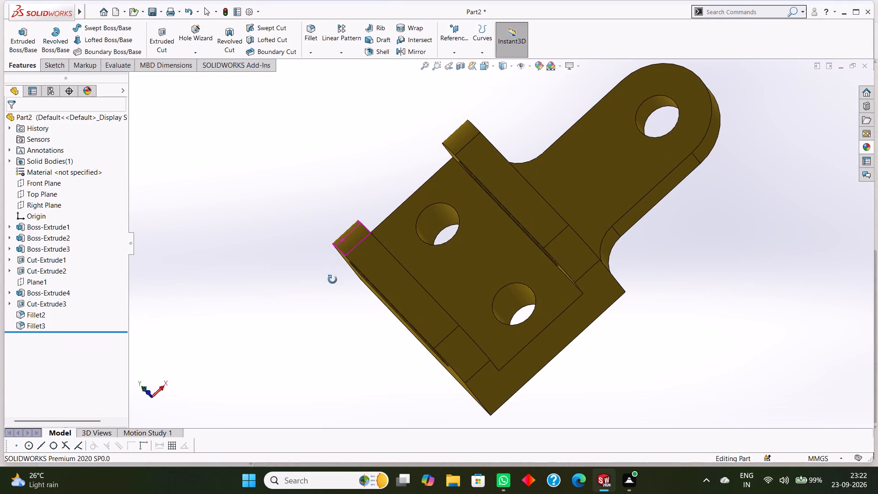
middle_click_drag(332, 279, 322, 263)
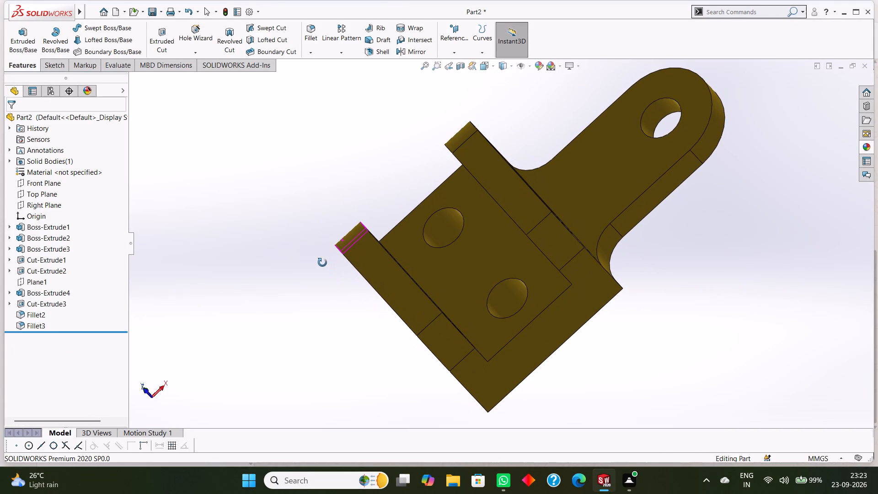
middle_click_drag(322, 263, 271, 246)
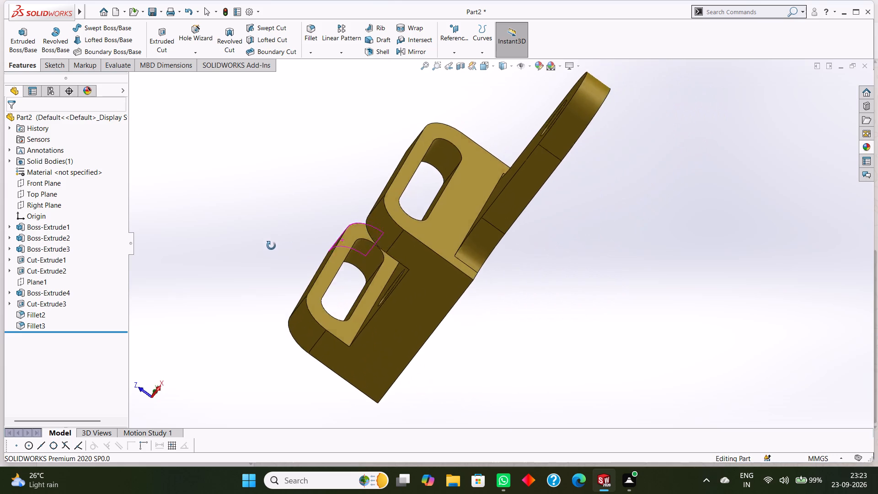
middle_click_drag(271, 246, 352, 240)
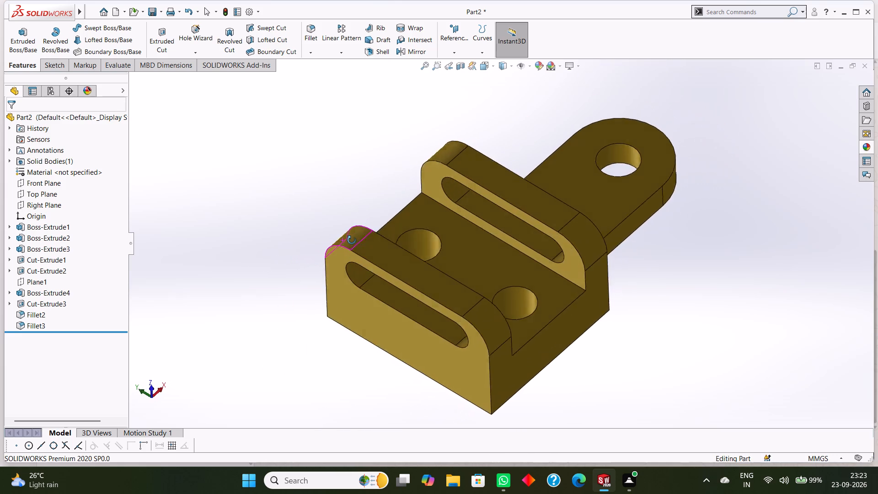
middle_click_drag(352, 240, 346, 180)
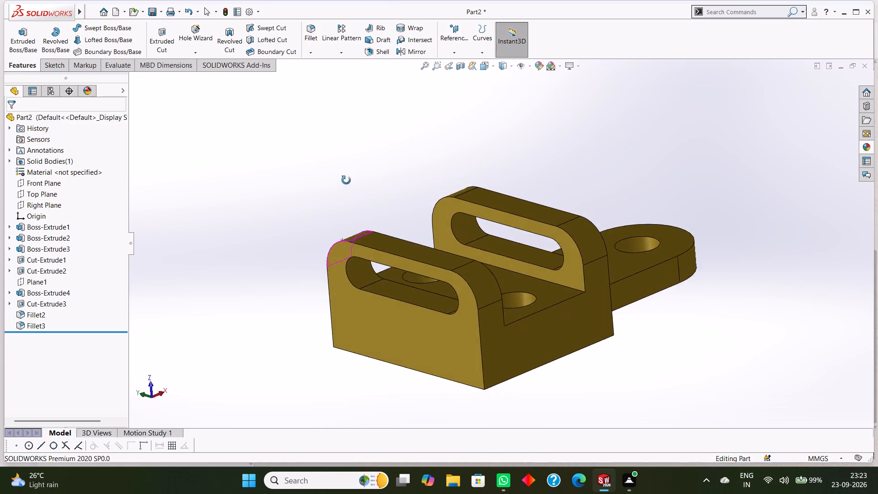
middle_click_drag(346, 180, 376, 186)
middle_click_drag(334, 182, 423, 184)
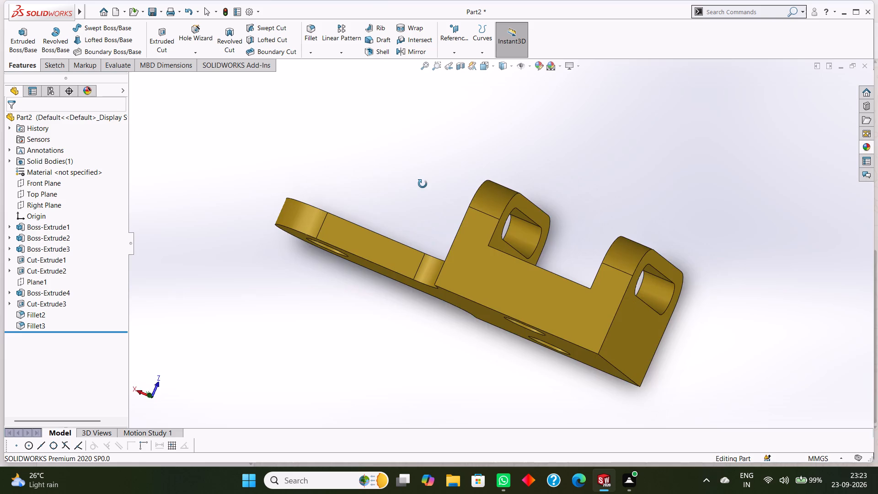
middle_click_drag(423, 184, 299, 207)
scroll(312, 241, "down", 1)
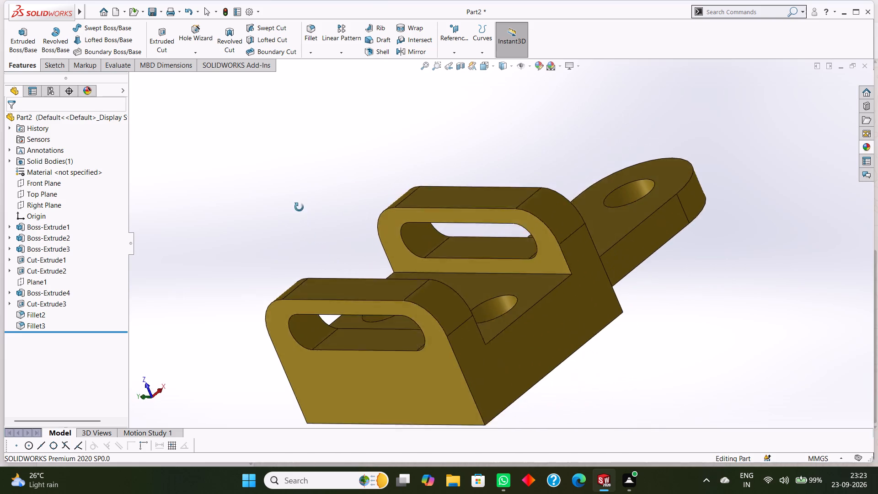
middle_click_drag(299, 207, 294, 197)
scroll(380, 258, "up", 2)
middle_click_drag(664, 313, 626, 345)
scroll(628, 340, "up", 2)
middle_click_drag(608, 329, 622, 334)
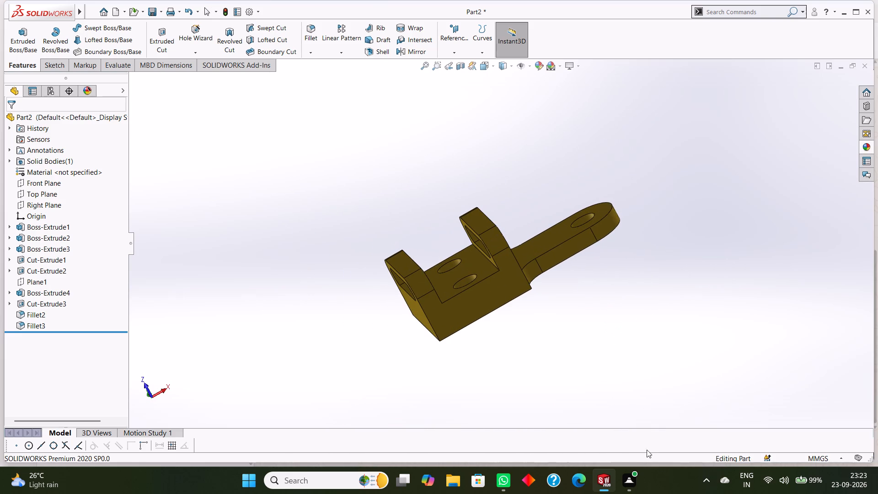
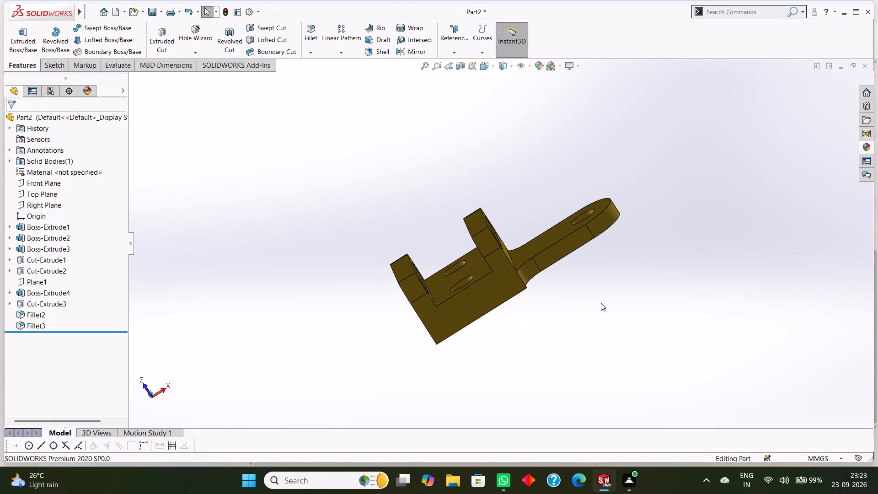
Save the part as "adjustable mounting bracket" in the tryfuji folder as a SOLIDWORKS Part file.
middle_click_drag(601, 303, 612, 343)
key("ctrl+s")
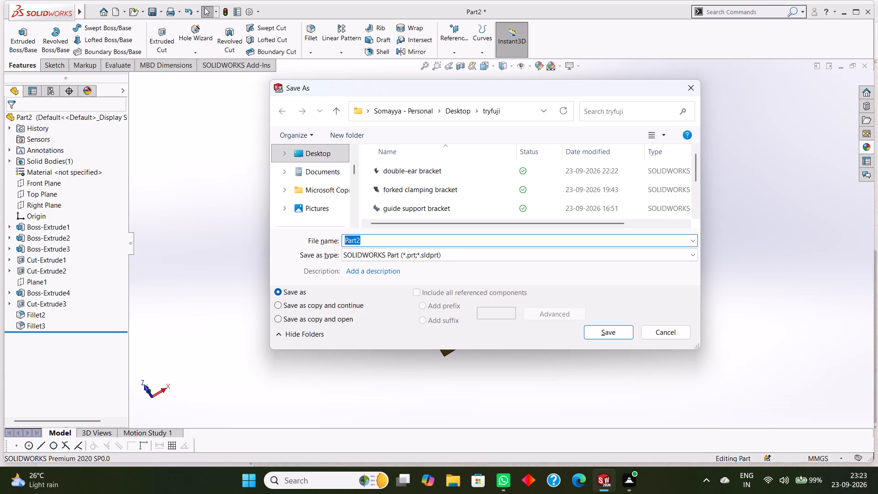
key("BackSpace")
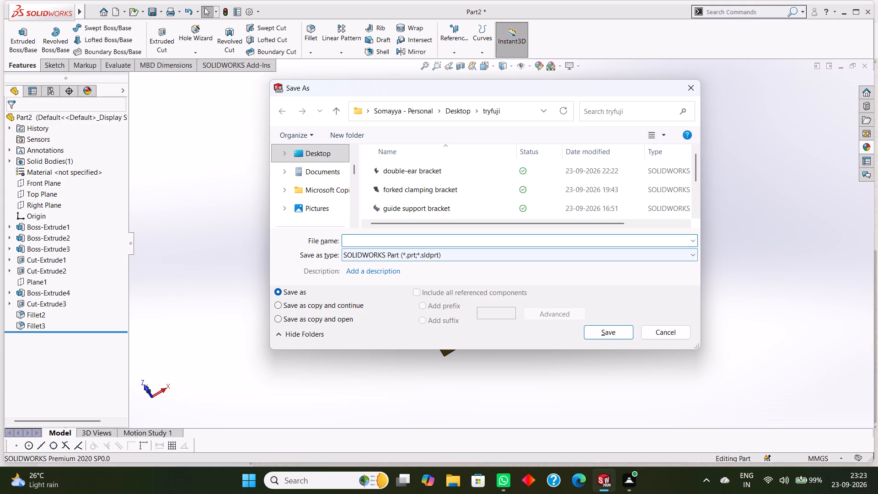
type("adj")
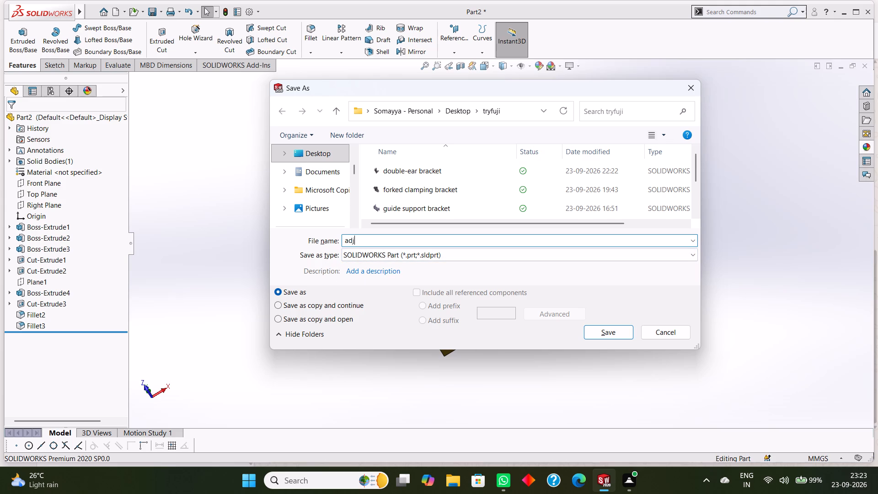
type("us")
type("table")
key("space")
type("mounting")
key("space")
type("bracket")
key("Return")
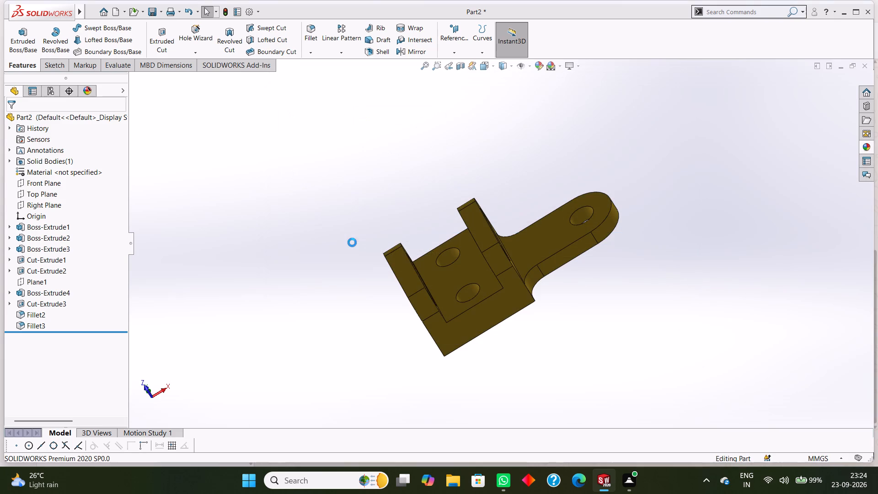
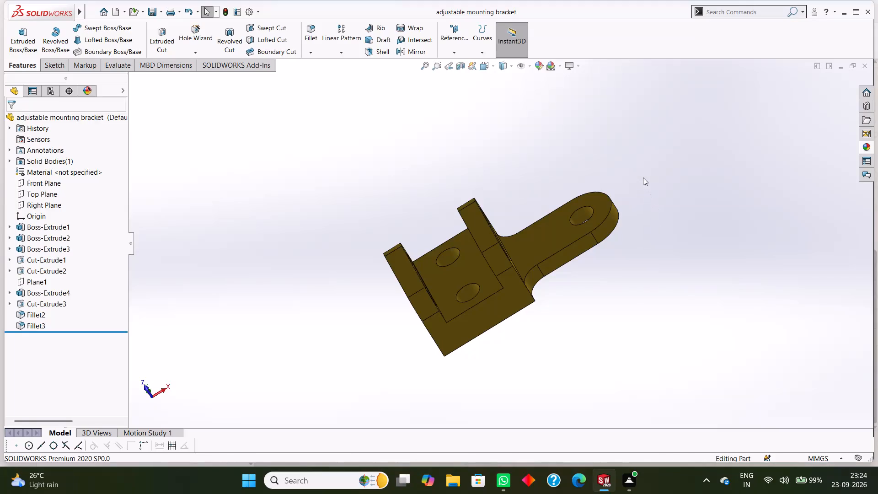
Save a PDF copy of the part as "adjustable mounting bracket" in the tryfuji folder, using Adobe Portable Document Format.
left_click(160, 12)
left_click(167, 34)
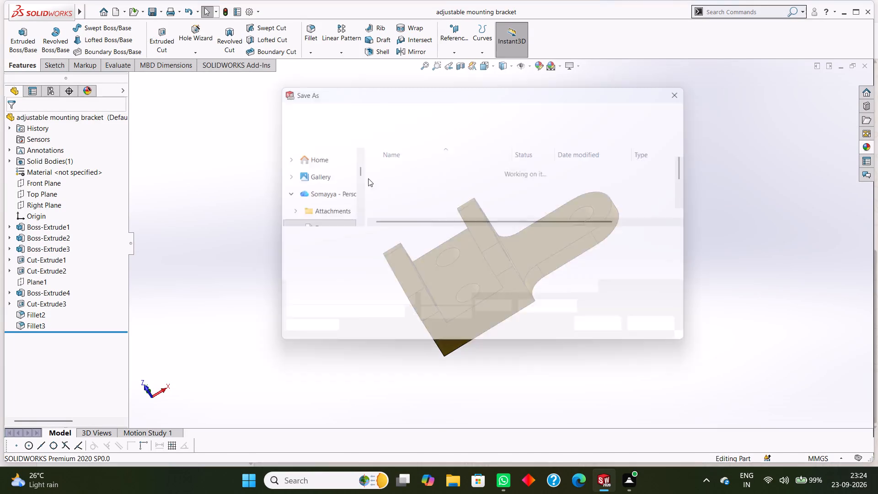
left_click(445, 259)
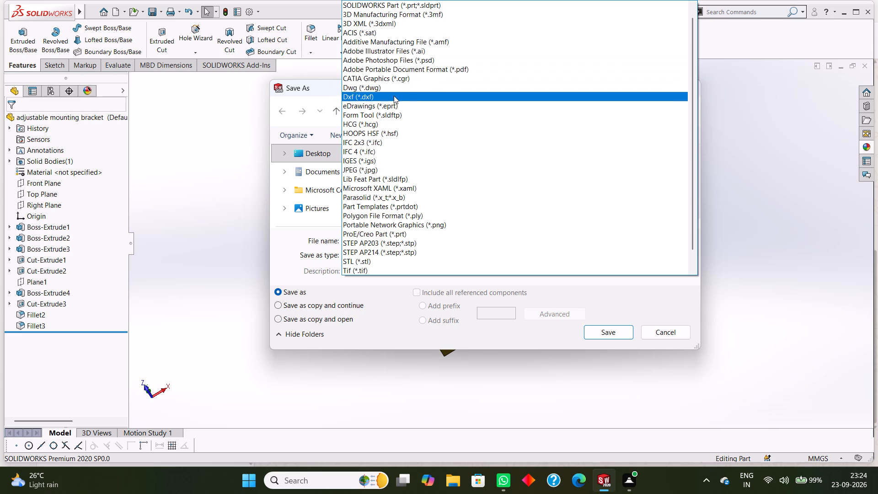
left_click(391, 68)
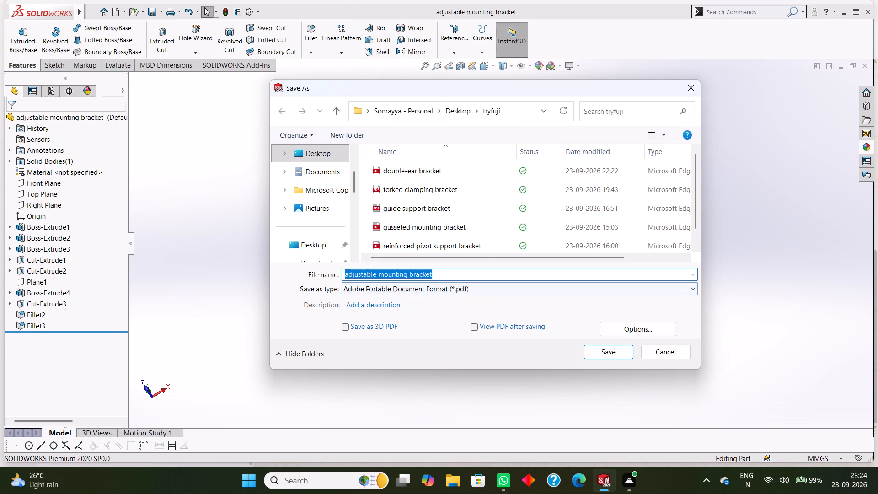
left_click(467, 274)
left_click(603, 352)
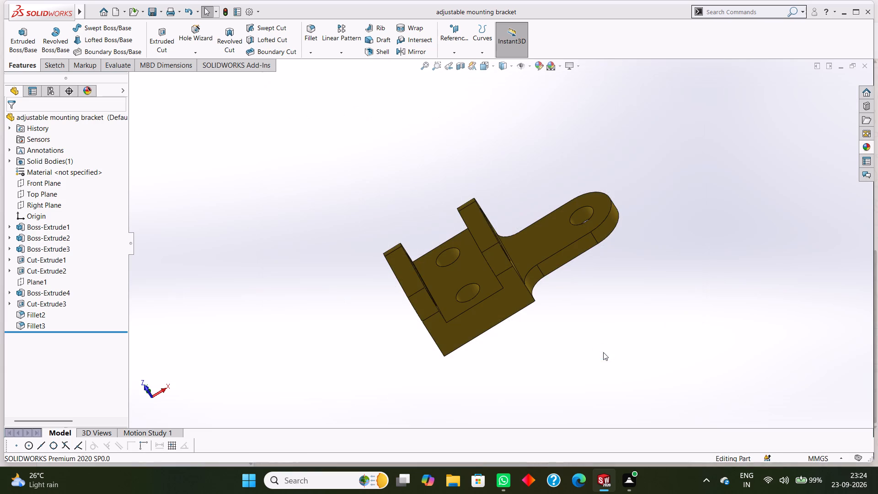